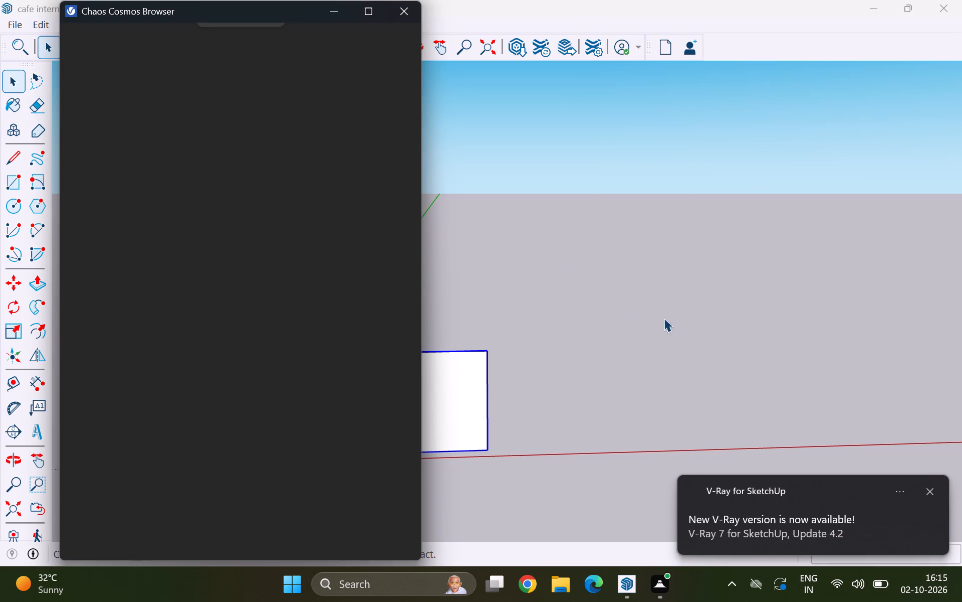
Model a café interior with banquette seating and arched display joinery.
Dismiss the V-Ray for SketchUp update notification without installing the new version.
{"action": "left_click", "coordinate": [932, 492]}
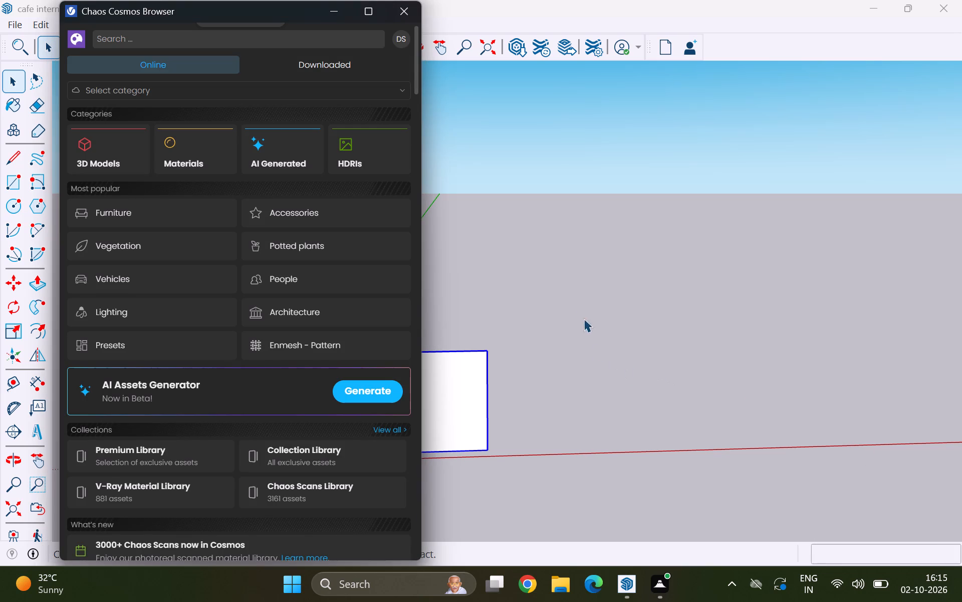
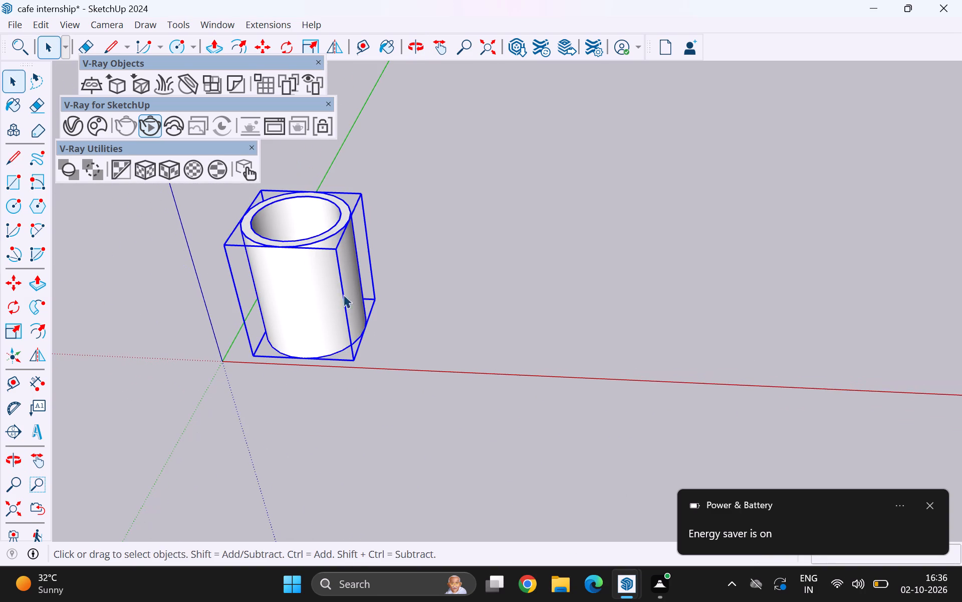
Dismiss the Power & Battery energy saver notification.
{"action": "left_click", "coordinate": [924, 505]}
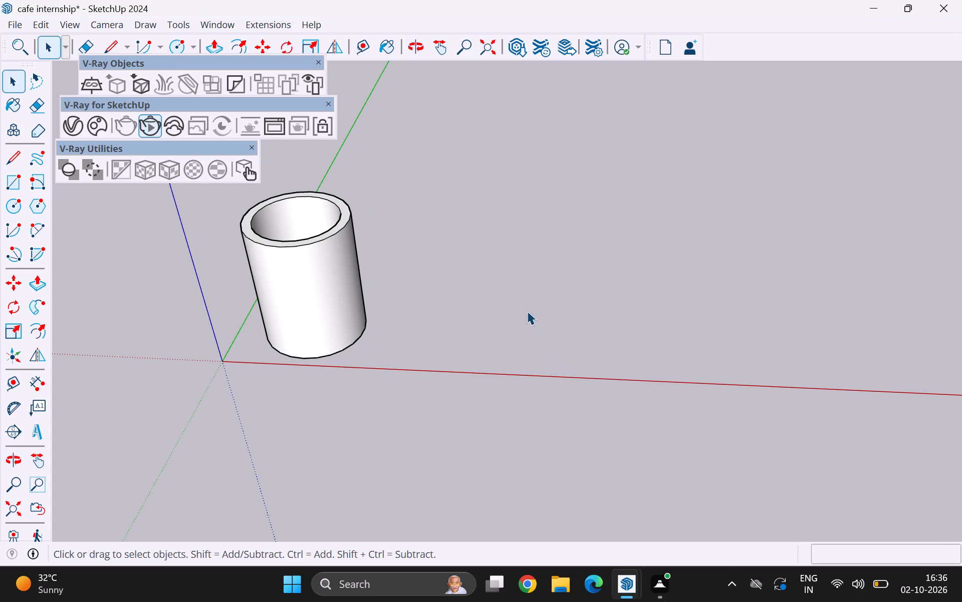
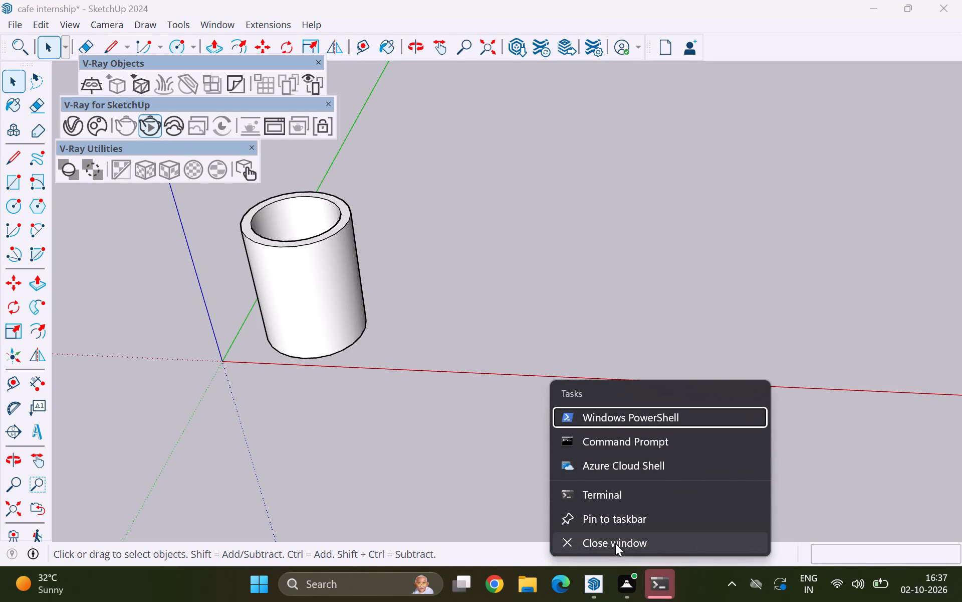
Close the open Terminal window from the taskbar.
{"action": "left_click", "coordinate": [615, 543]}
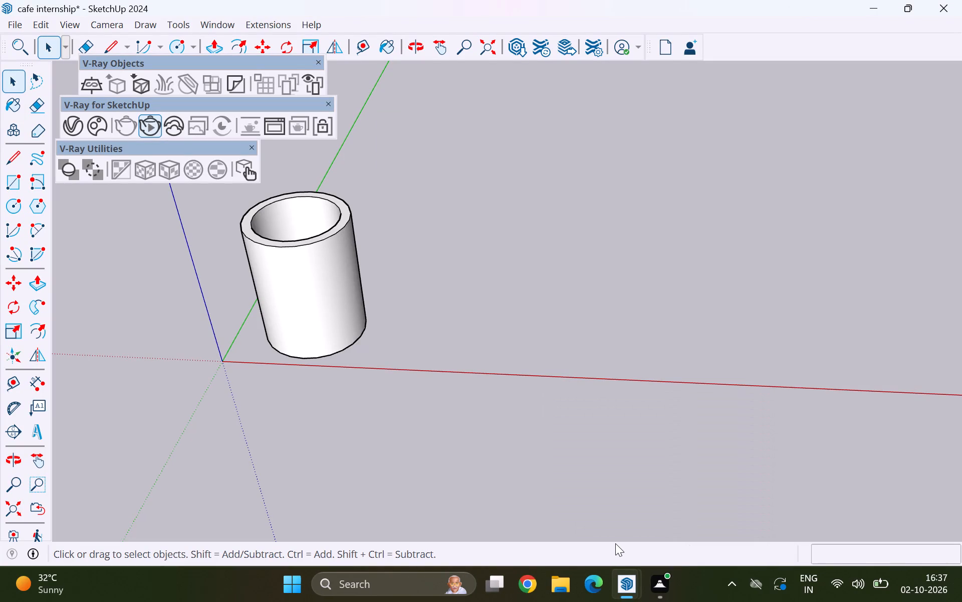
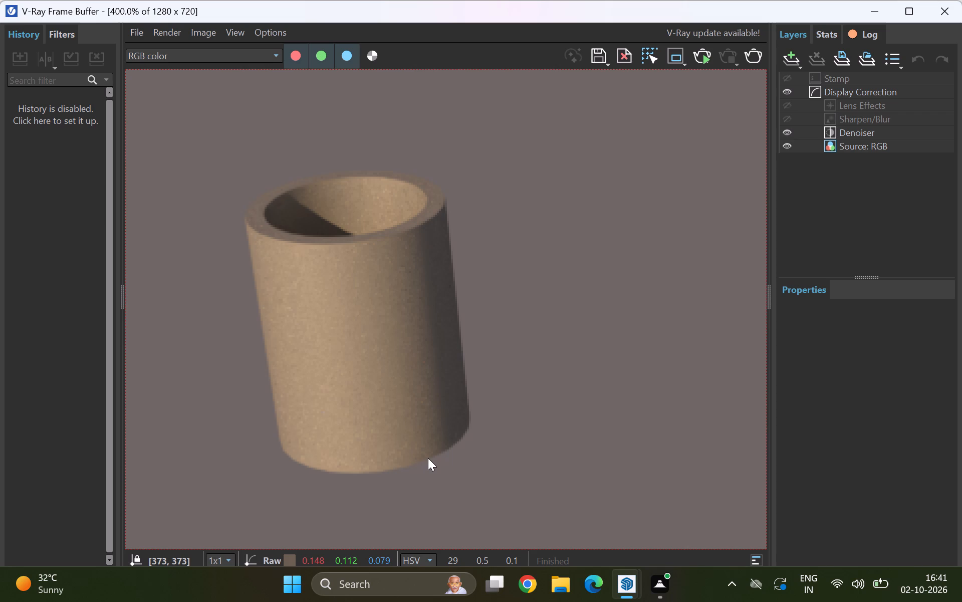
Switch to Chrome and search Google for "wardrobes in ikea".
{"action": "left_click", "coordinate": [527, 583]}
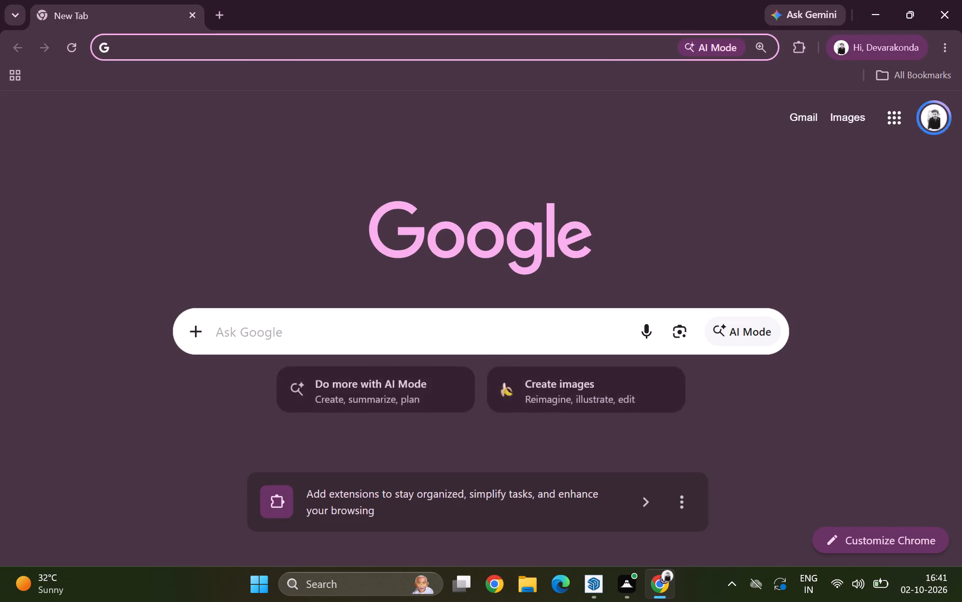
{"action": "left_click", "coordinate": [333, 328]}
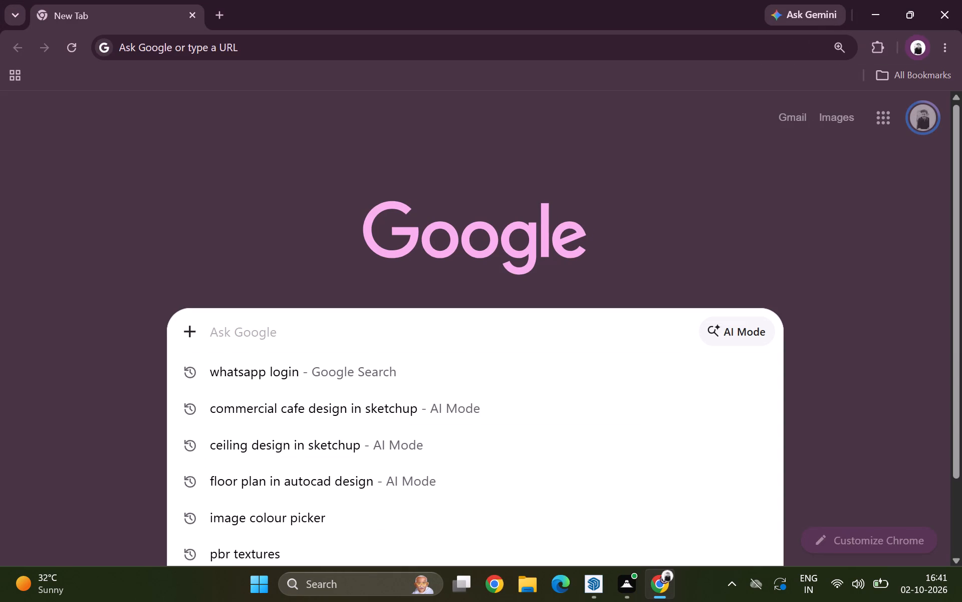
{"action": "key", "text": "w"}
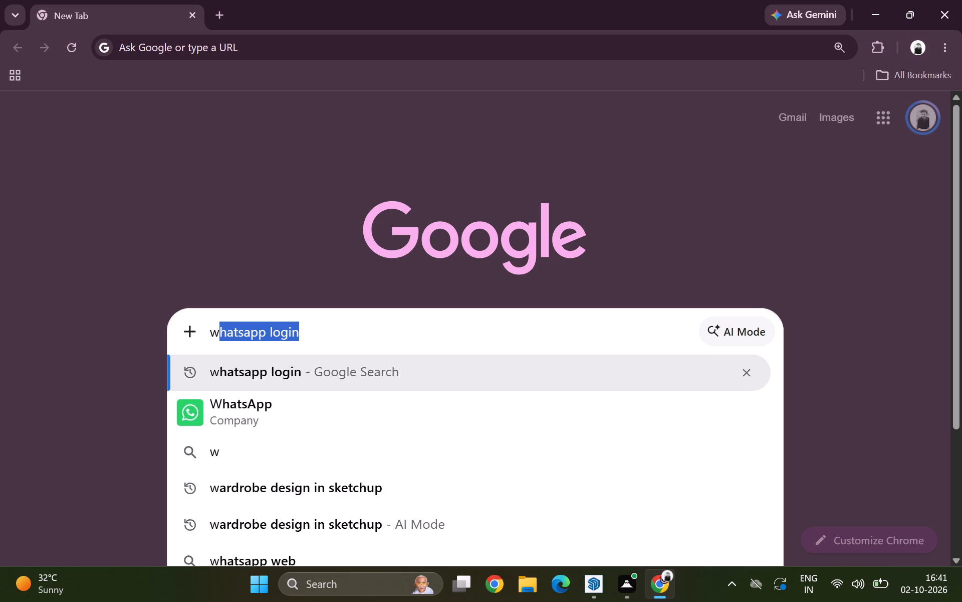
{"action": "key", "text": "BackSpace"}
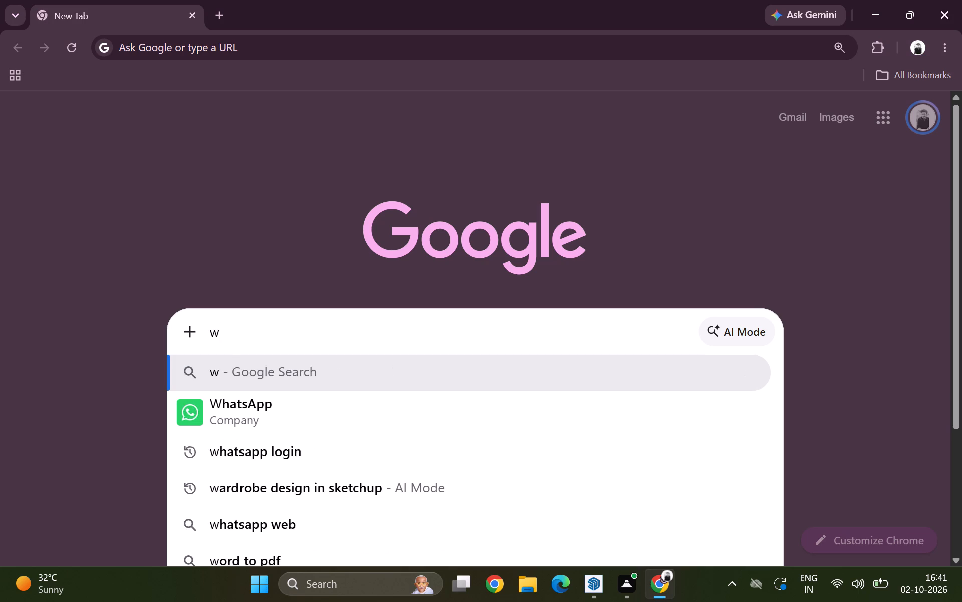
{"action": "type", "text": "ardrobes"}
{"action": "key", "text": "space"}
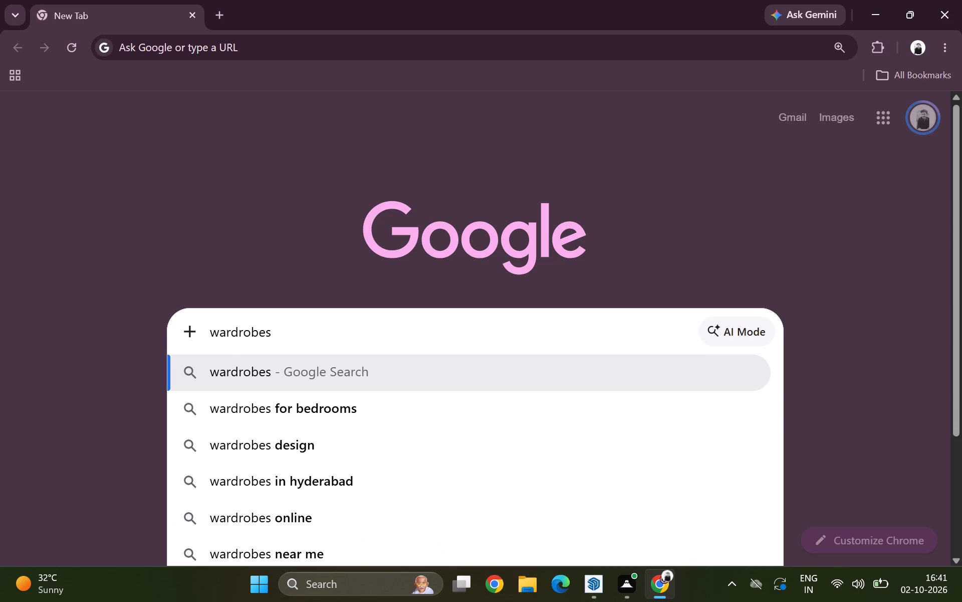
{"action": "type", "text": "in"}
{"action": "key", "text": "space"}
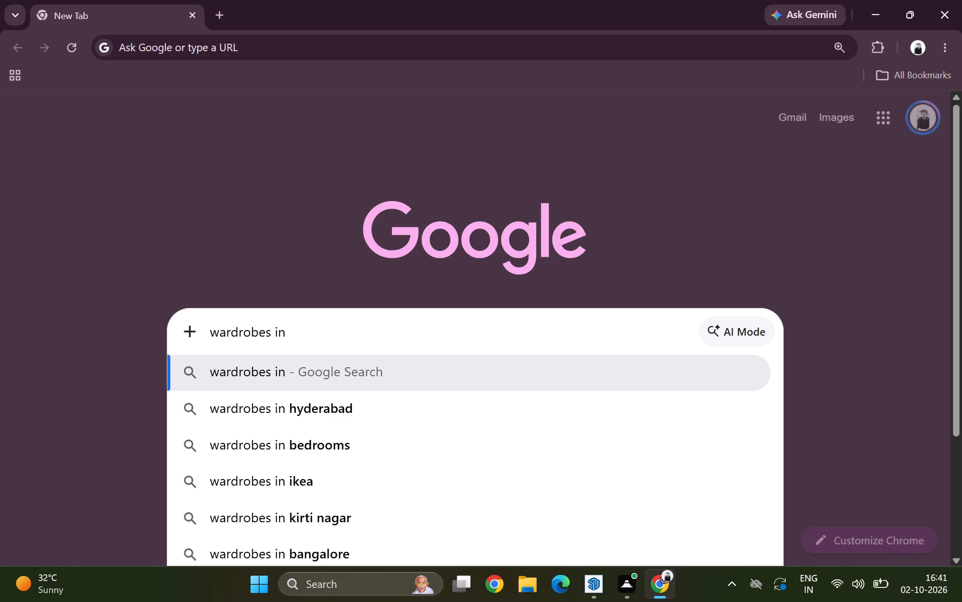
{"action": "type", "text": "sk"}
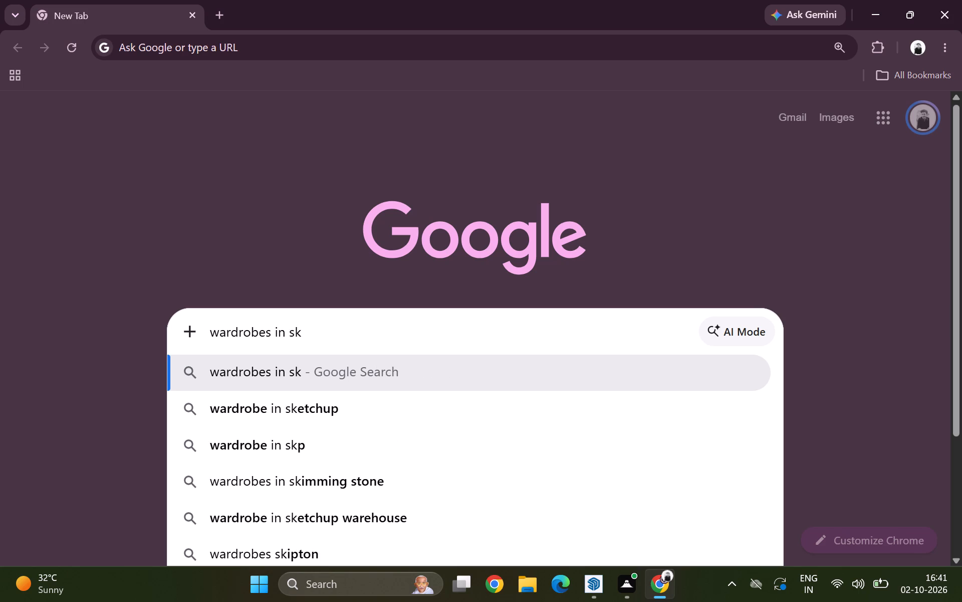
{"action": "key", "text": "BackSpace"}
{"action": "key", "text": "BackSpace"}
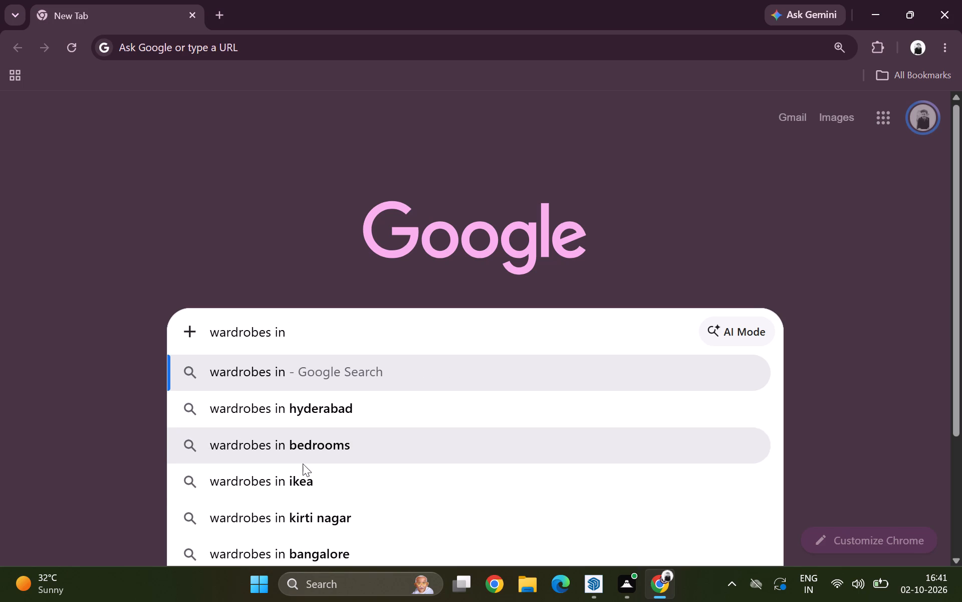
{"action": "left_click", "coordinate": [301, 485]}
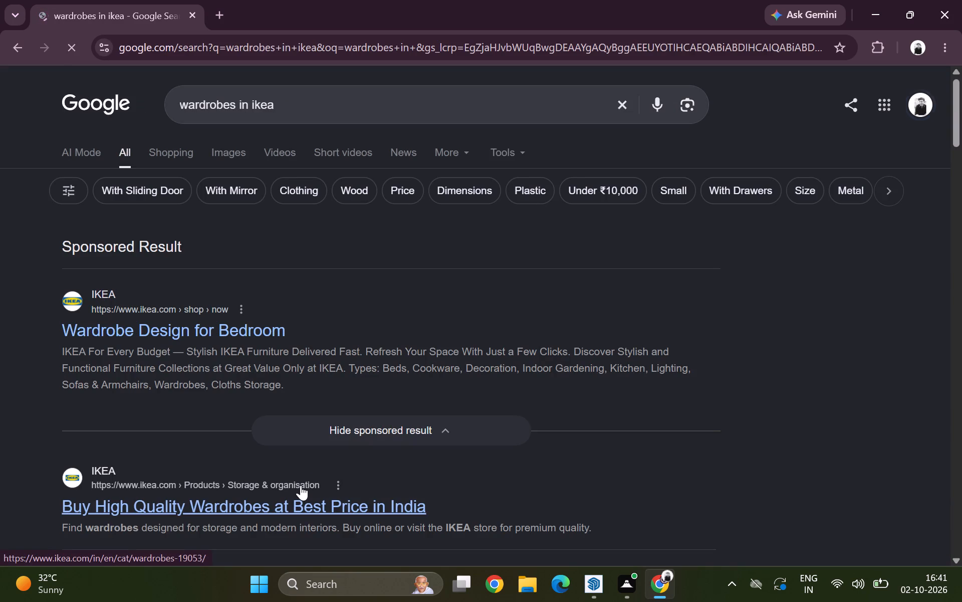
Browse the Modular Wardrobes category on the IKEA site, accepting its cookies, and close the page.
{"action": "left_click", "coordinate": [126, 328]}
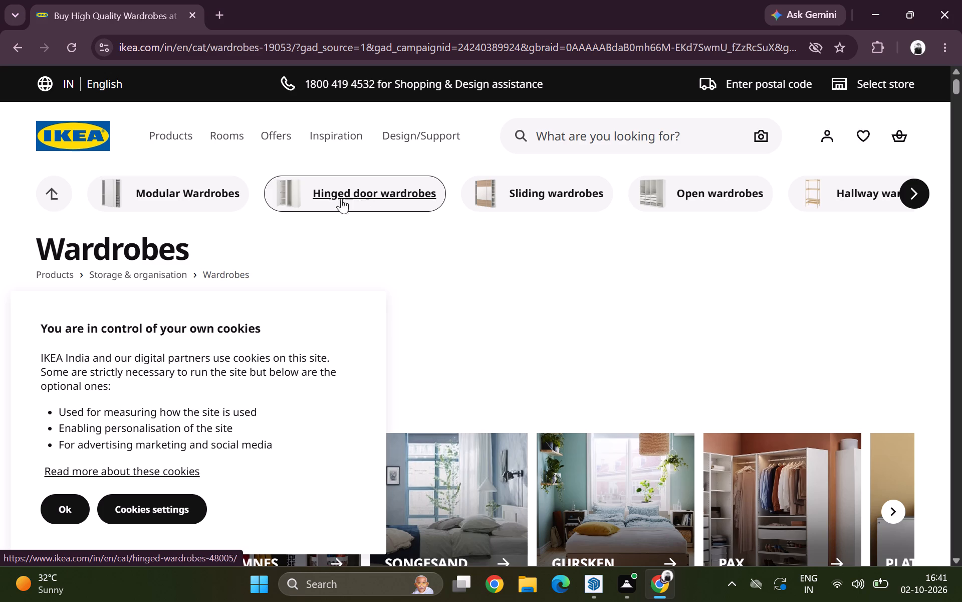
{"action": "left_click", "coordinate": [218, 196]}
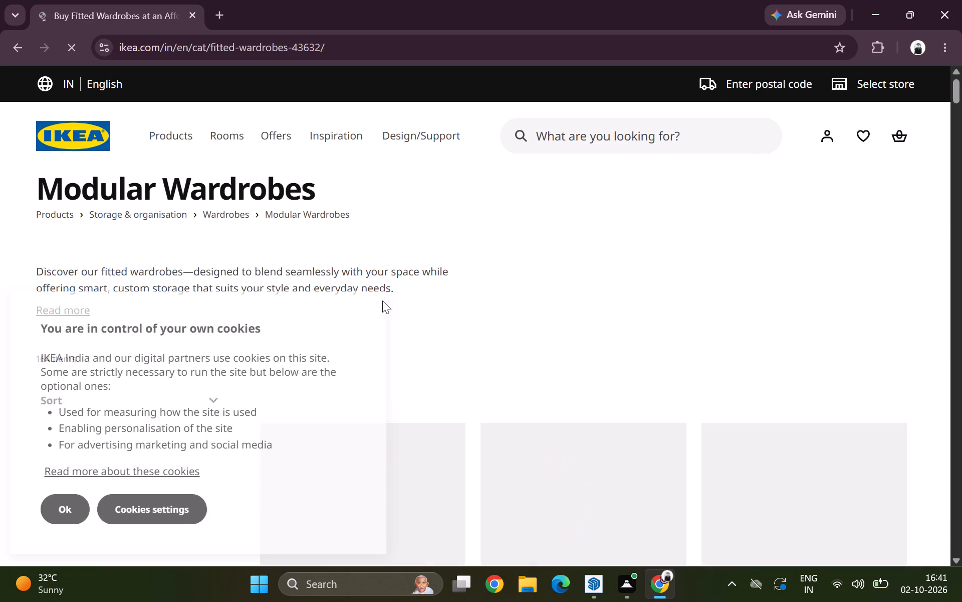
{"action": "scroll", "coordinate": [387, 298], "scroll_direction": "down", "scroll_amount": 1}
{"action": "left_click", "coordinate": [62, 502]}
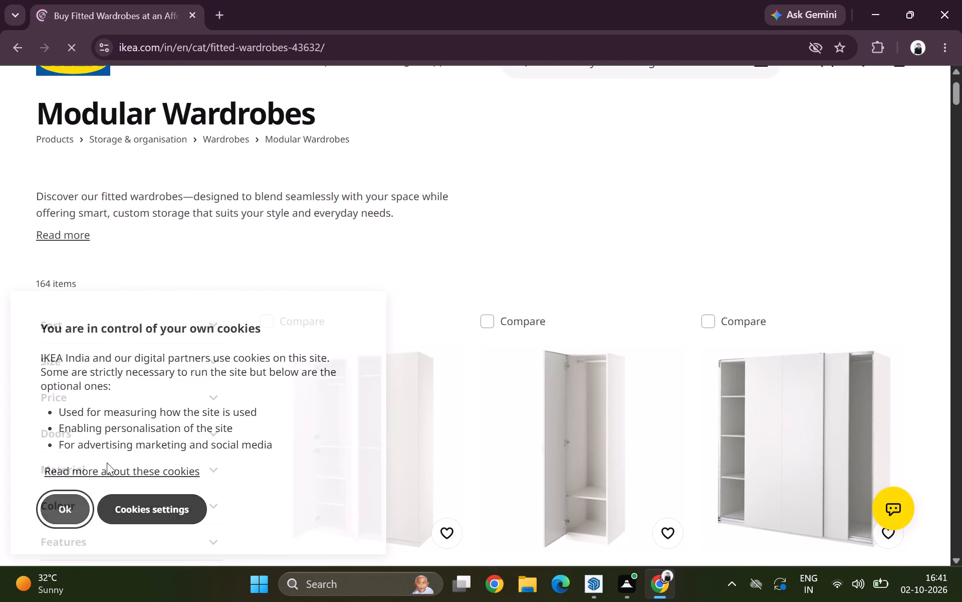
{"action": "scroll", "coordinate": [297, 242], "scroll_direction": "down", "scroll_amount": 3}
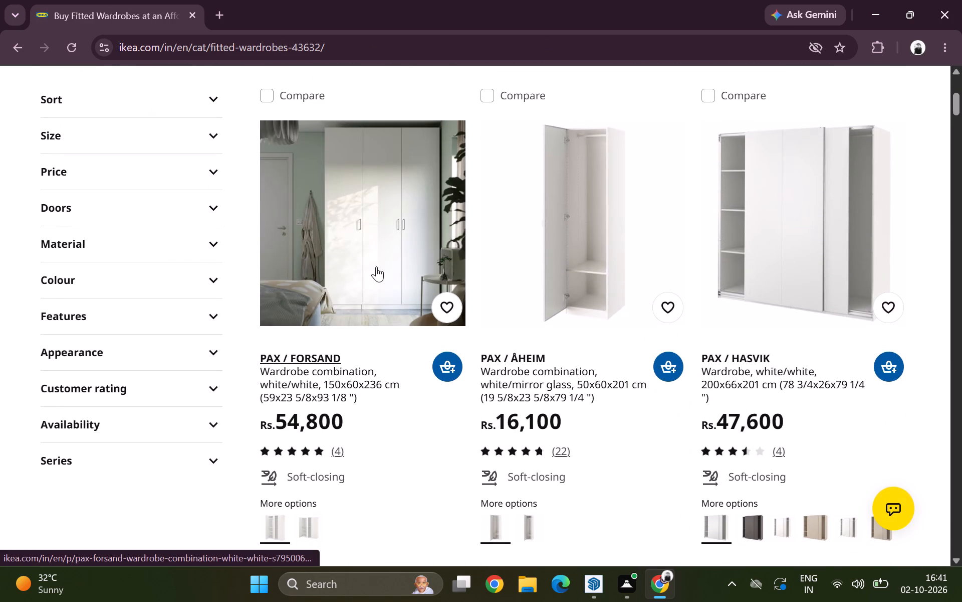
{"action": "scroll", "coordinate": [466, 284], "scroll_direction": "down", "scroll_amount": 6}
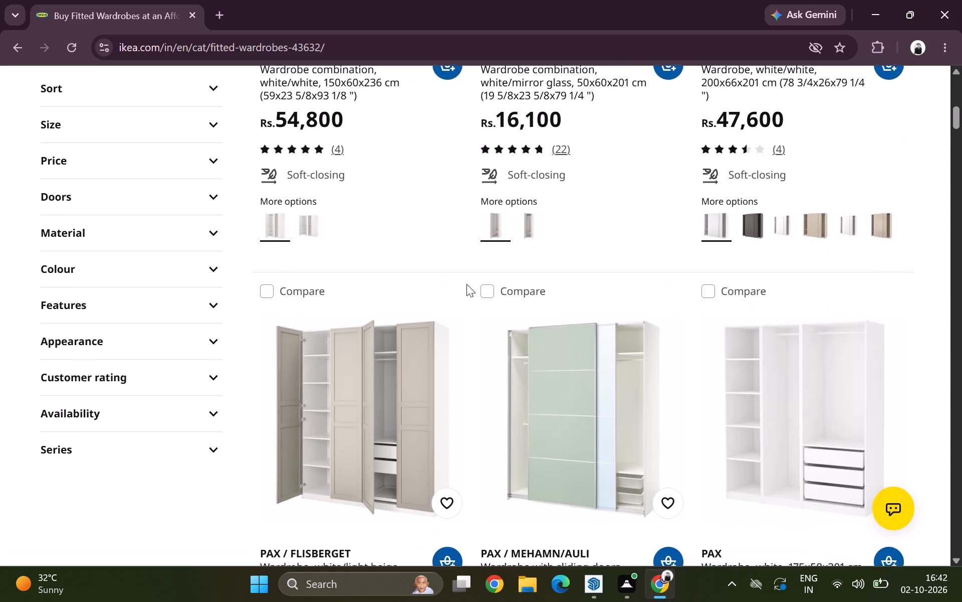
{"action": "scroll", "coordinate": [466, 284], "scroll_direction": "down", "scroll_amount": 2}
{"action": "left_click", "coordinate": [189, 13]}
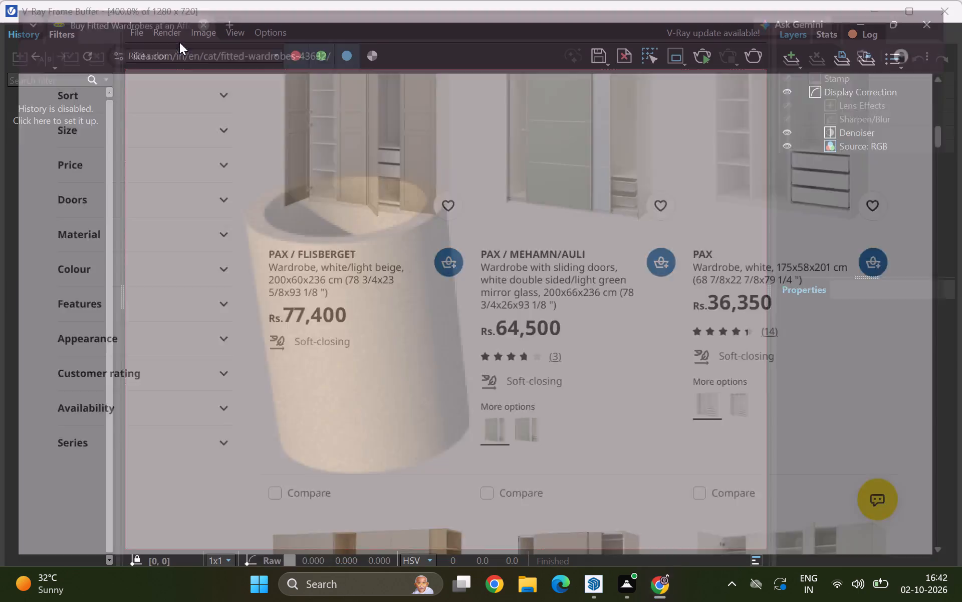
Reopen Chrome and search Google Images for "wardrobe in sketchup".
{"action": "left_click", "coordinate": [525, 579]}
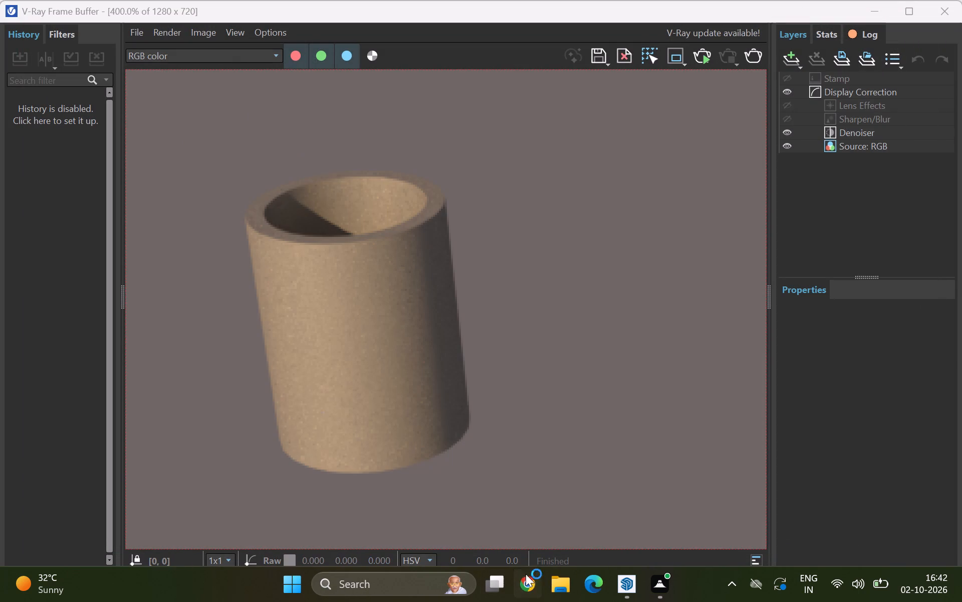
{"action": "left_click", "coordinate": [344, 326]}
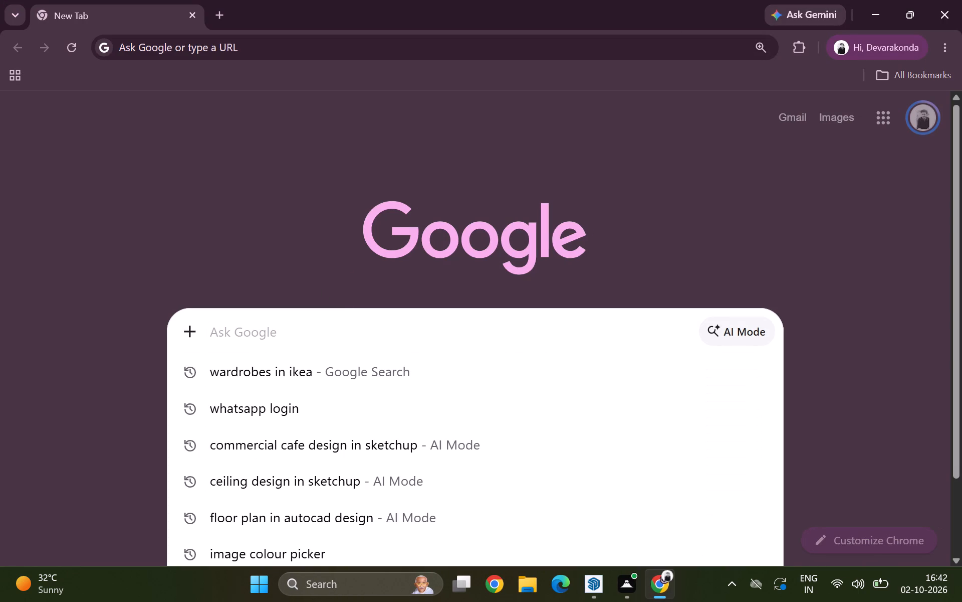
{"action": "type", "text": "wardro"}
{"action": "type", "text": "bes in"}
{"action": "key", "text": "space"}
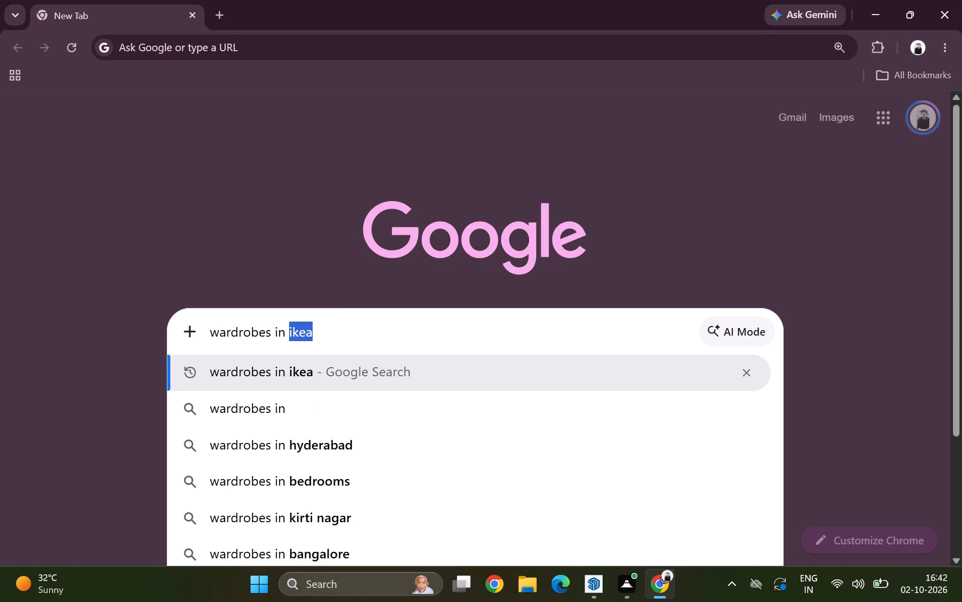
{"action": "type", "text": "ske"}
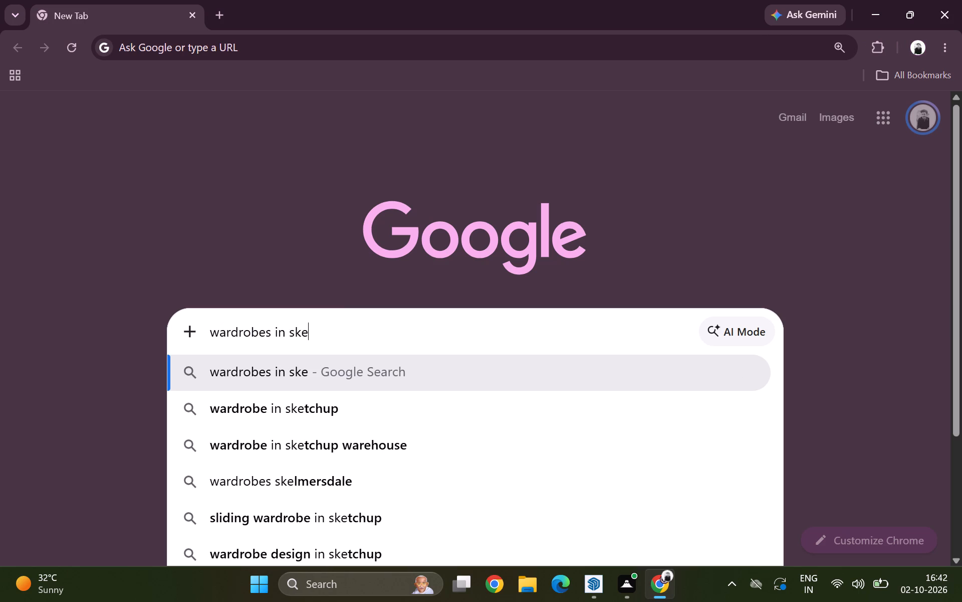
{"action": "left_click", "coordinate": [320, 405]}
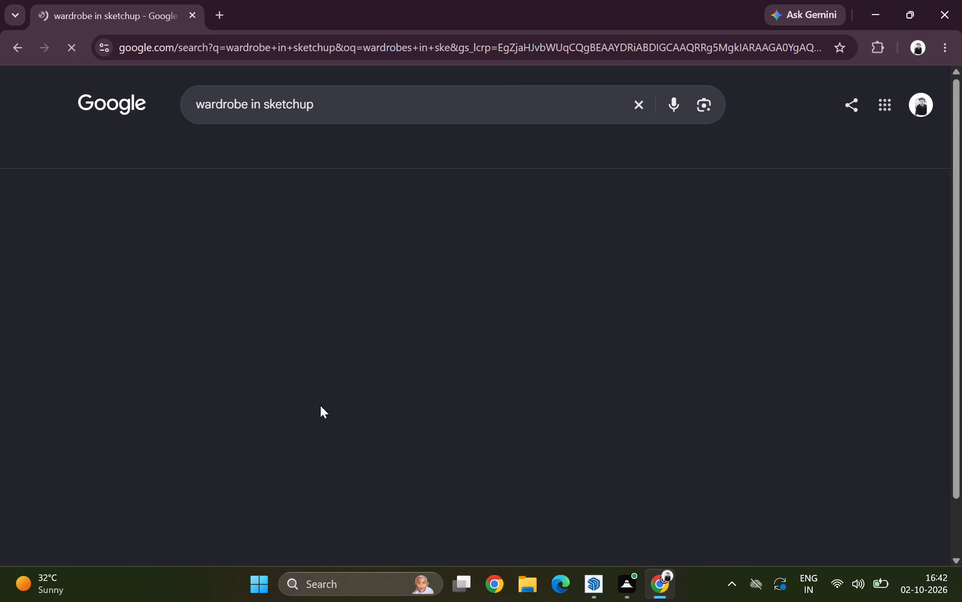
{"action": "left_click", "coordinate": [189, 149]}
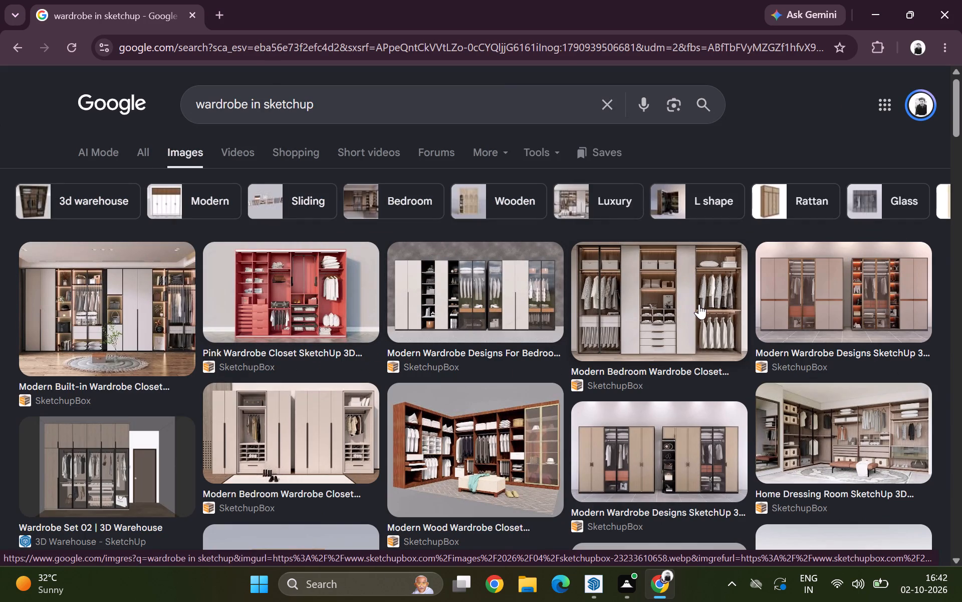
Find the S737 walk-in closet image from Sketchup Scene and save it as a JPEG in the Downloads folder.
{"action": "scroll", "coordinate": [701, 310], "scroll_direction": "down", "scroll_amount": 1}
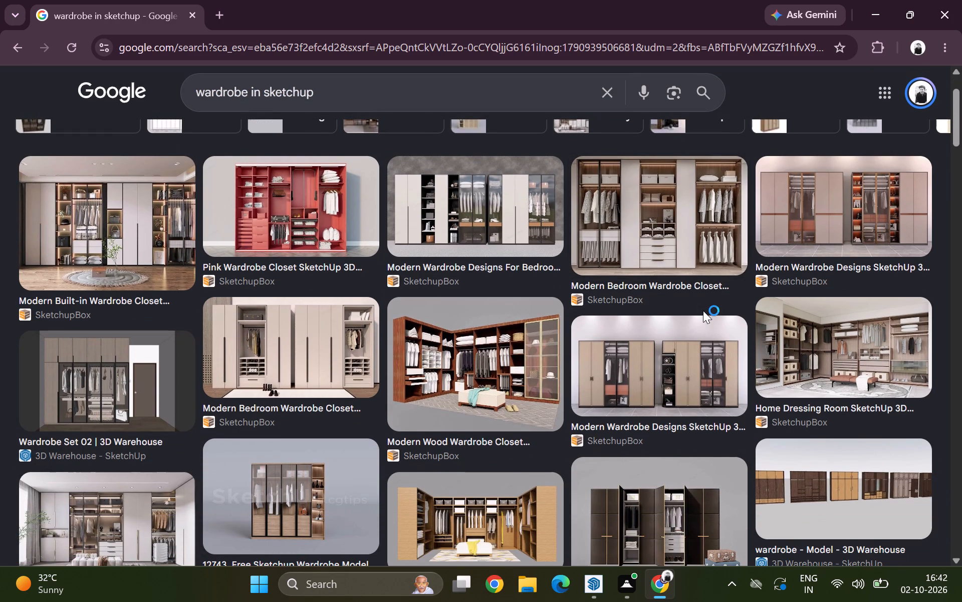
{"action": "scroll", "coordinate": [703, 311], "scroll_direction": "down", "scroll_amount": 1}
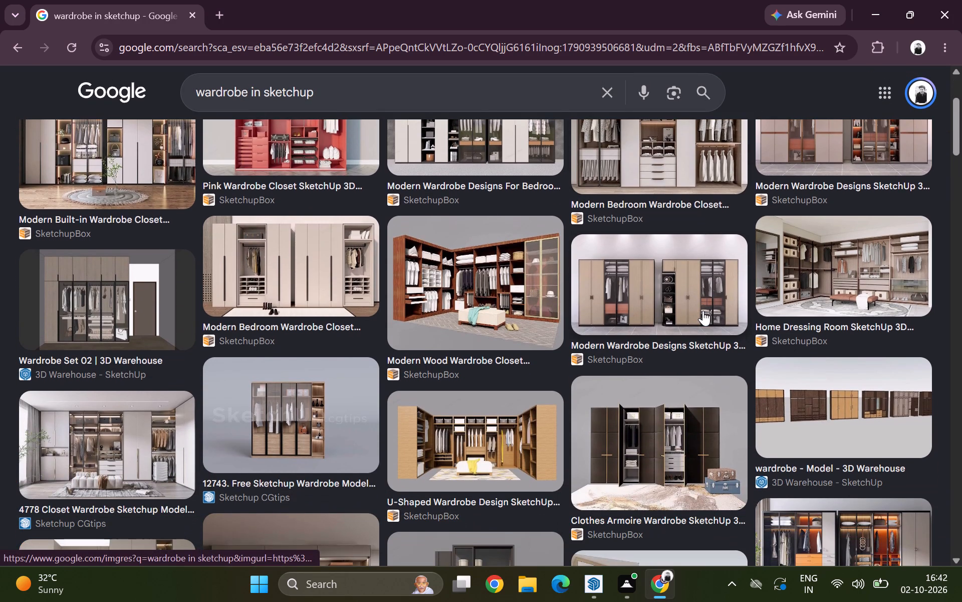
{"action": "scroll", "coordinate": [703, 311], "scroll_direction": "down", "scroll_amount": 3}
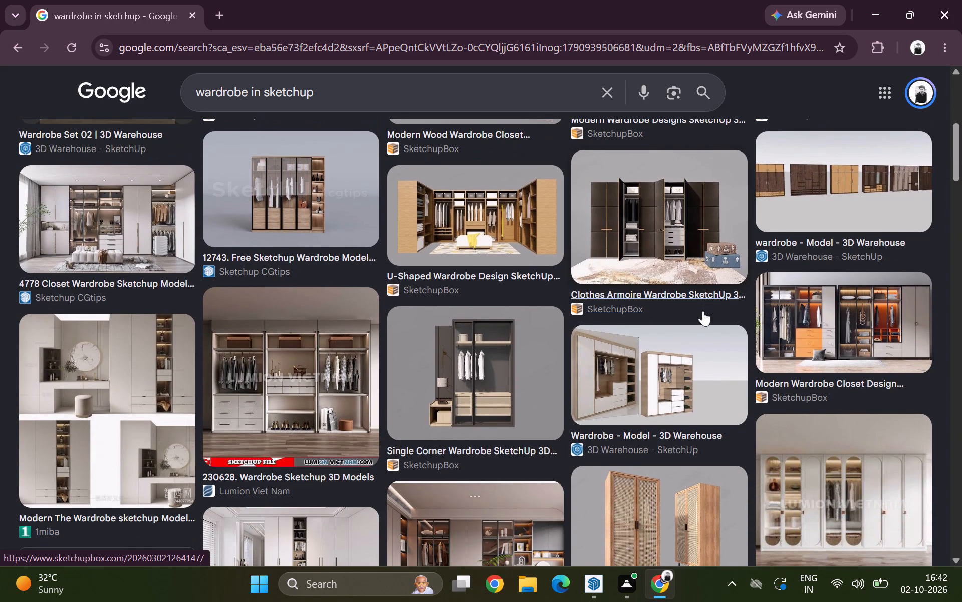
{"action": "scroll", "coordinate": [703, 311], "scroll_direction": "down", "scroll_amount": 1}
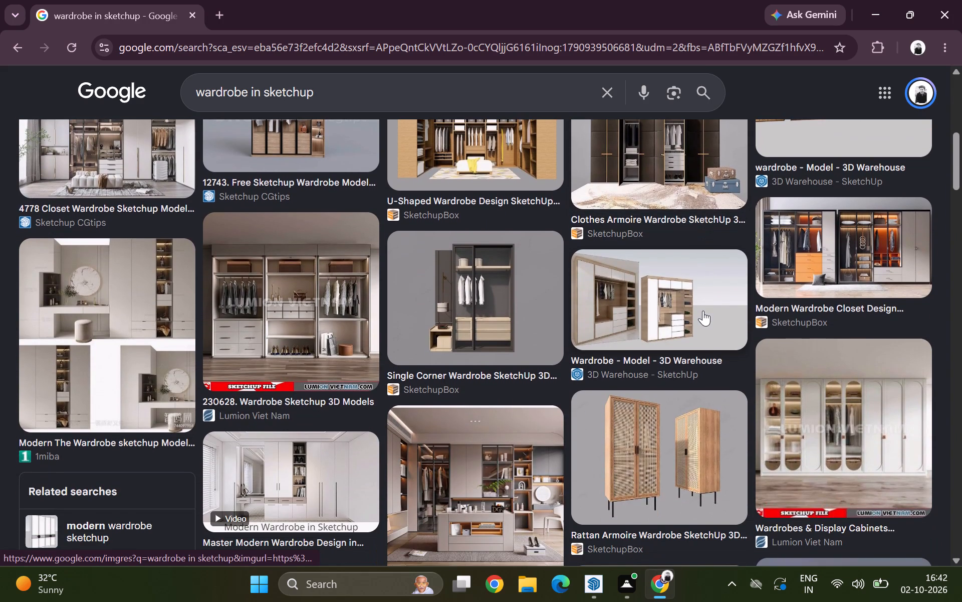
{"action": "scroll", "coordinate": [703, 311], "scroll_direction": "down", "scroll_amount": 2}
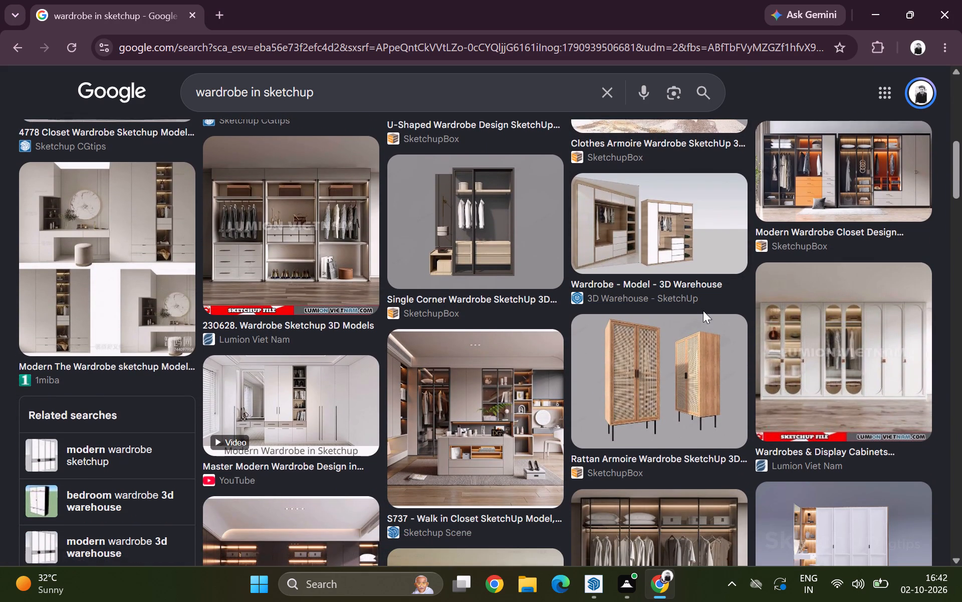
{"action": "scroll", "coordinate": [703, 311], "scroll_direction": "down", "scroll_amount": 1}
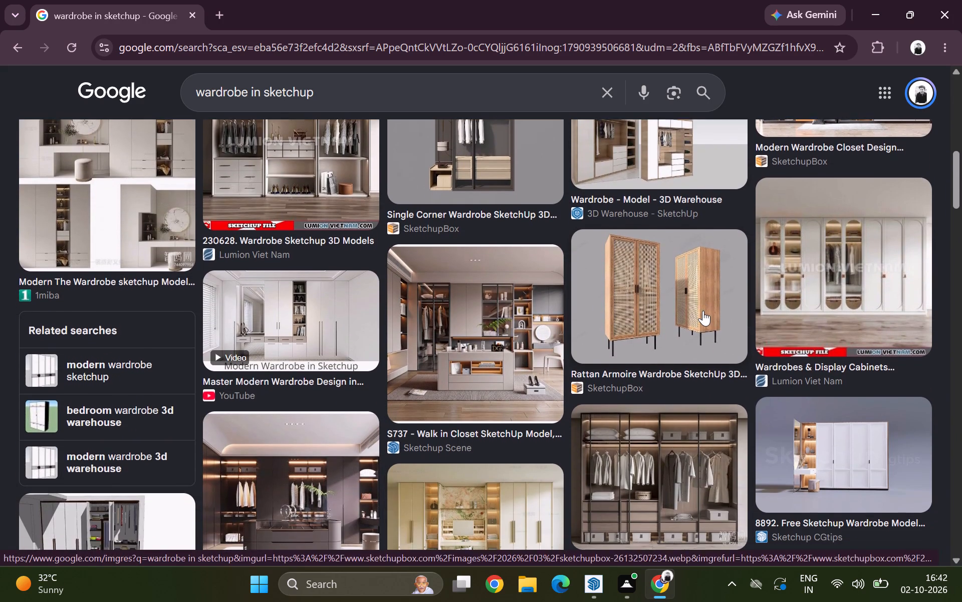
{"action": "left_click", "coordinate": [490, 294]}
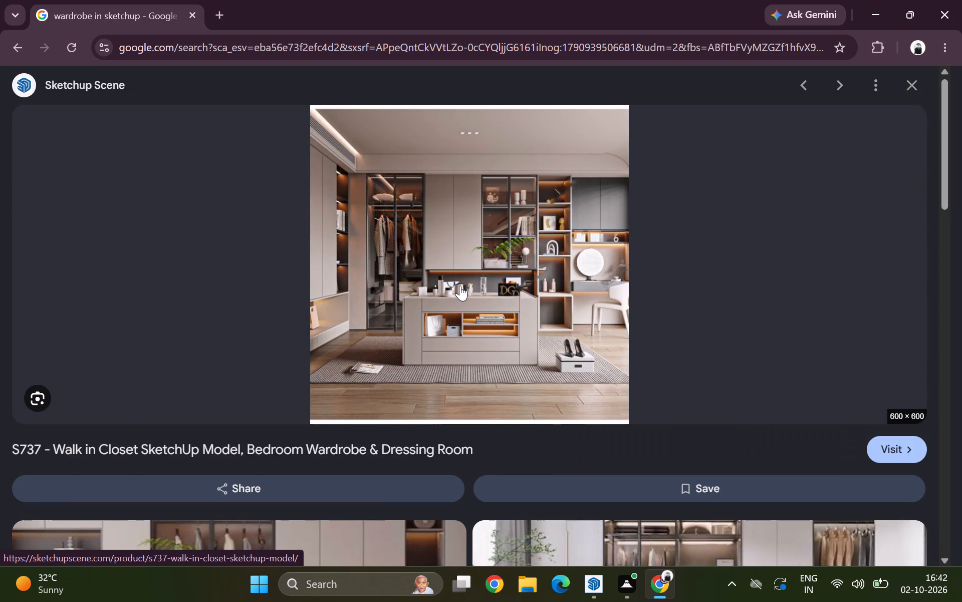
{"action": "scroll", "coordinate": [390, 259], "scroll_direction": "up", "scroll_amount": 2}
{"action": "right_click", "coordinate": [553, 289]}
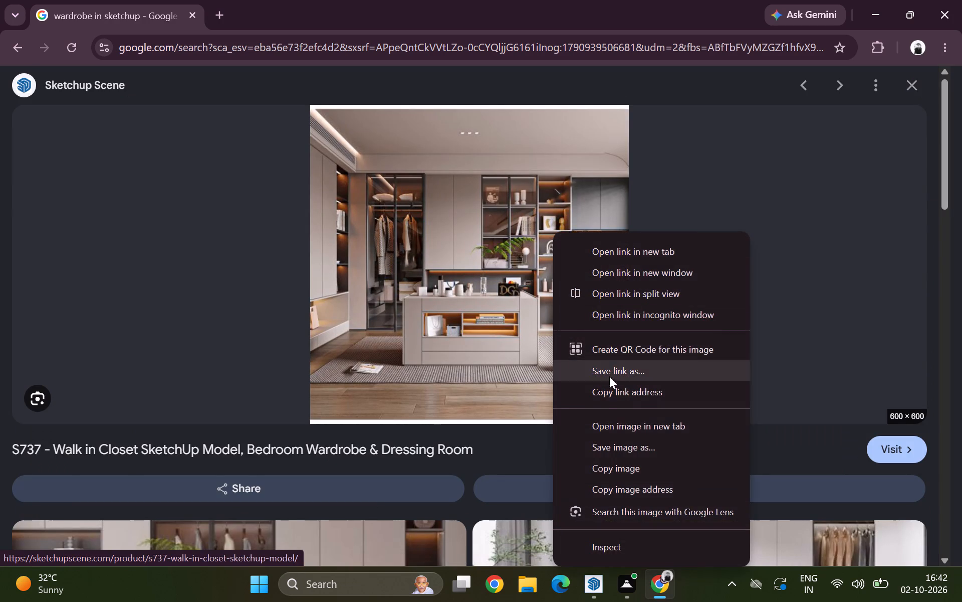
{"action": "left_click", "coordinate": [607, 442]}
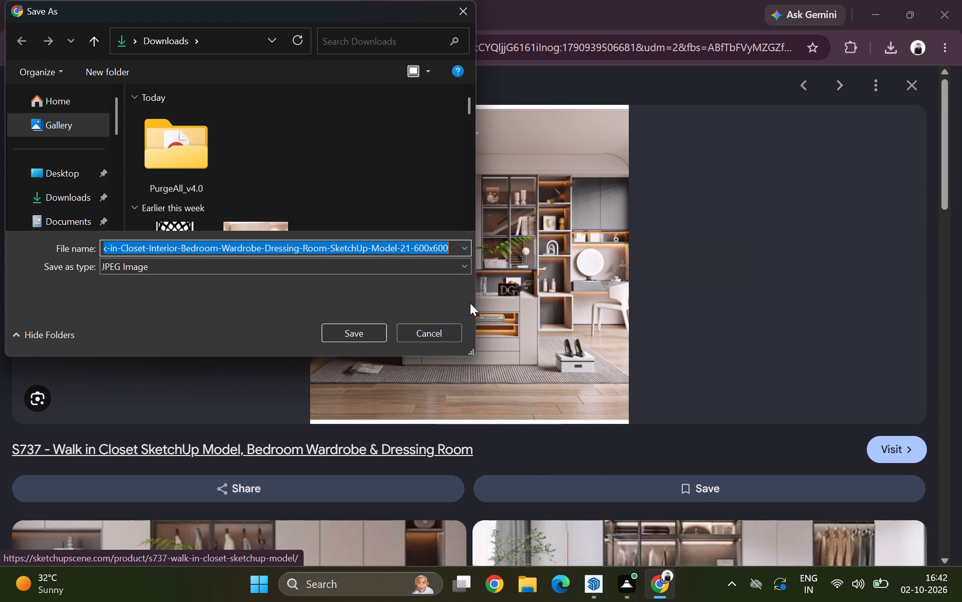
{"action": "left_click", "coordinate": [362, 335]}
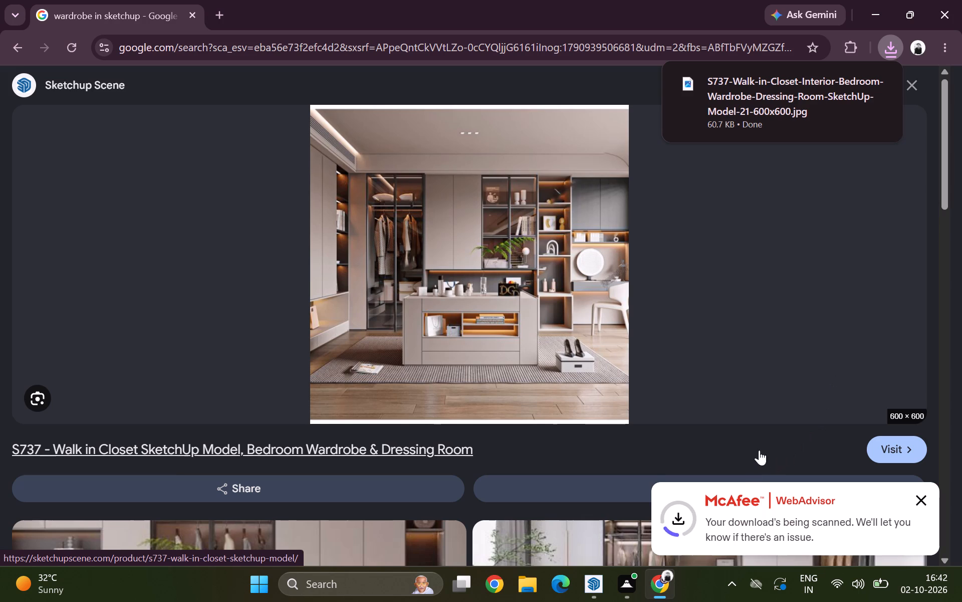
Show the downloaded walk-in closet image in File Explorer and return to Chrome.
{"action": "left_click", "coordinate": [847, 85]}
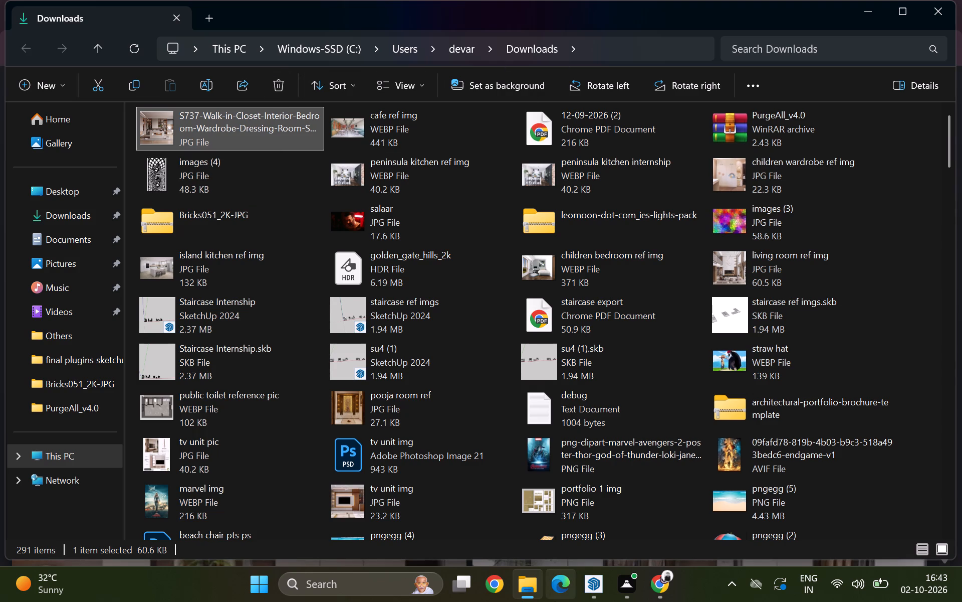
{"action": "left_click", "coordinate": [659, 578]}
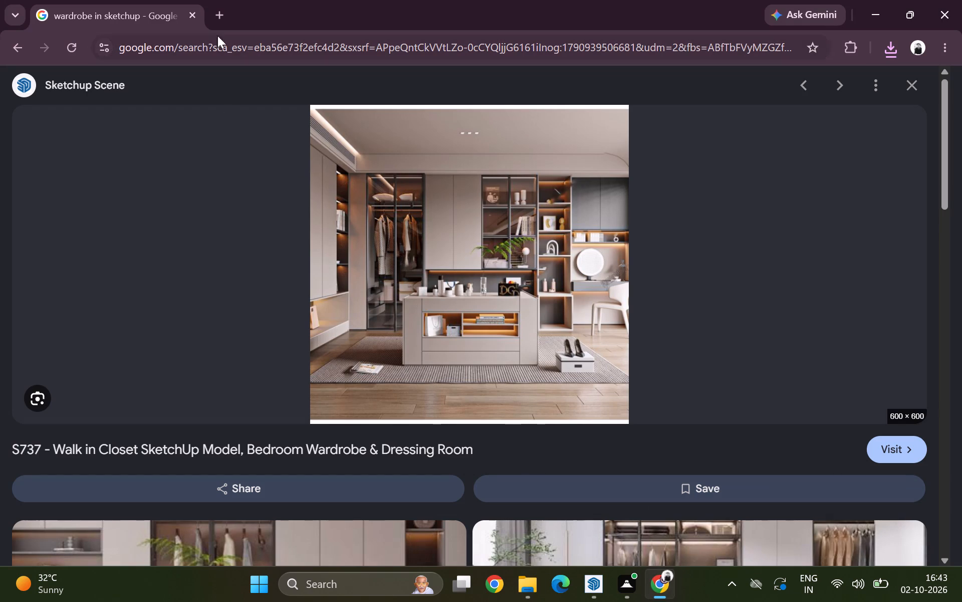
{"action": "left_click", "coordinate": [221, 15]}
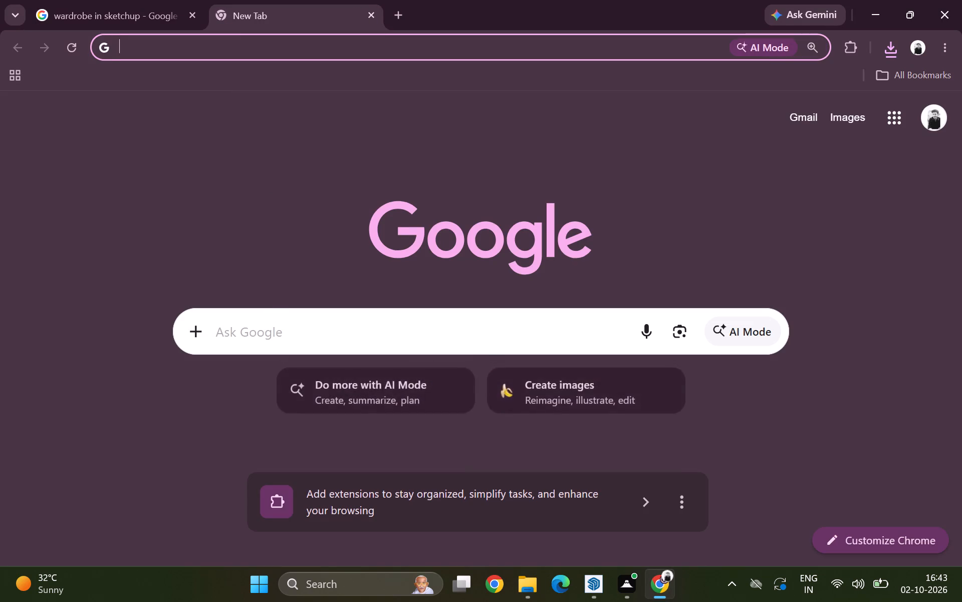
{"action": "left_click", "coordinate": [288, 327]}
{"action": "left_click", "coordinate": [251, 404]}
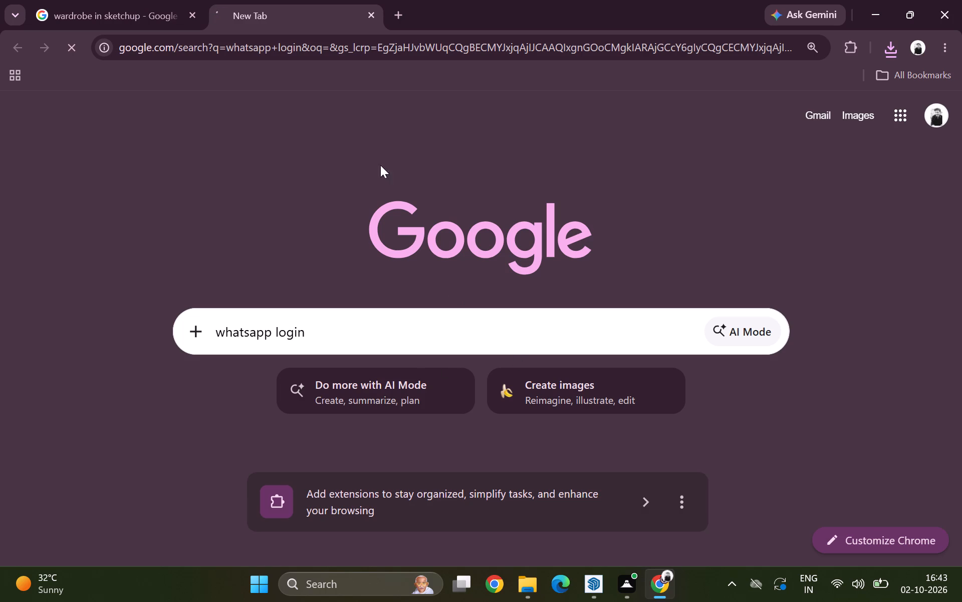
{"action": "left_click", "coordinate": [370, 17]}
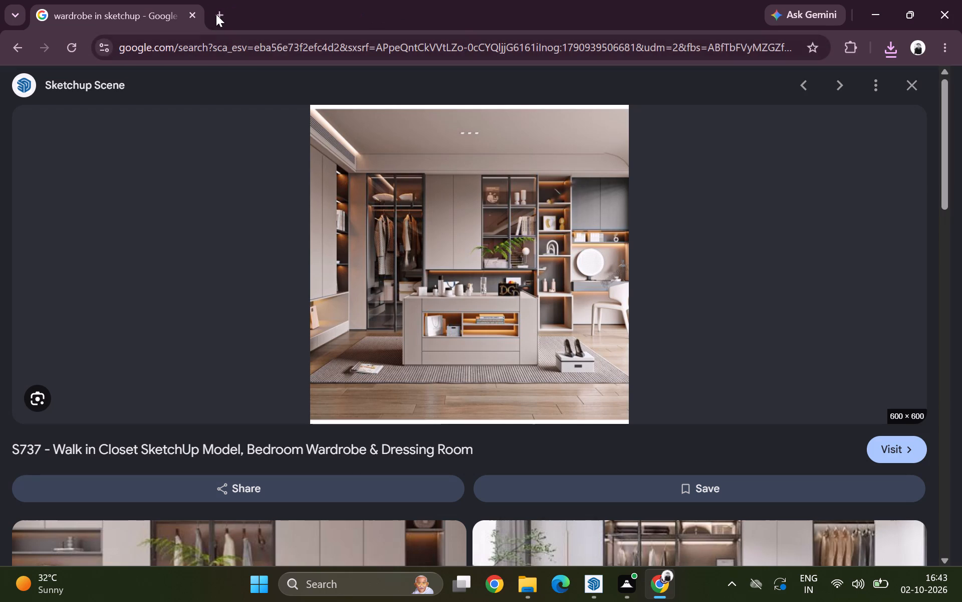
Search Google for "whatsapp login" in a new tab.
{"action": "left_click", "coordinate": [219, 14]}
{"action": "left_click", "coordinate": [252, 333]}
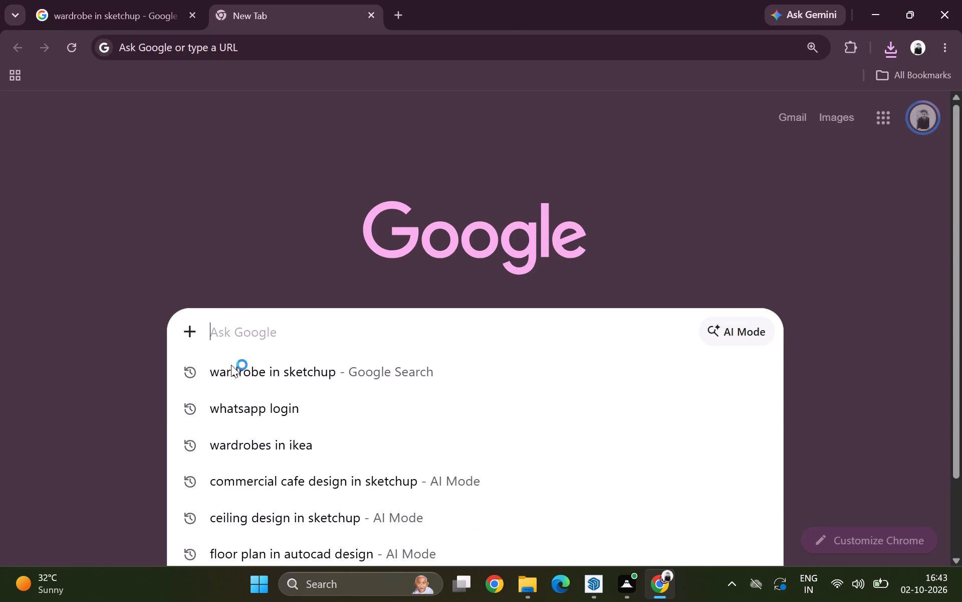
{"action": "left_click", "coordinate": [234, 406]}
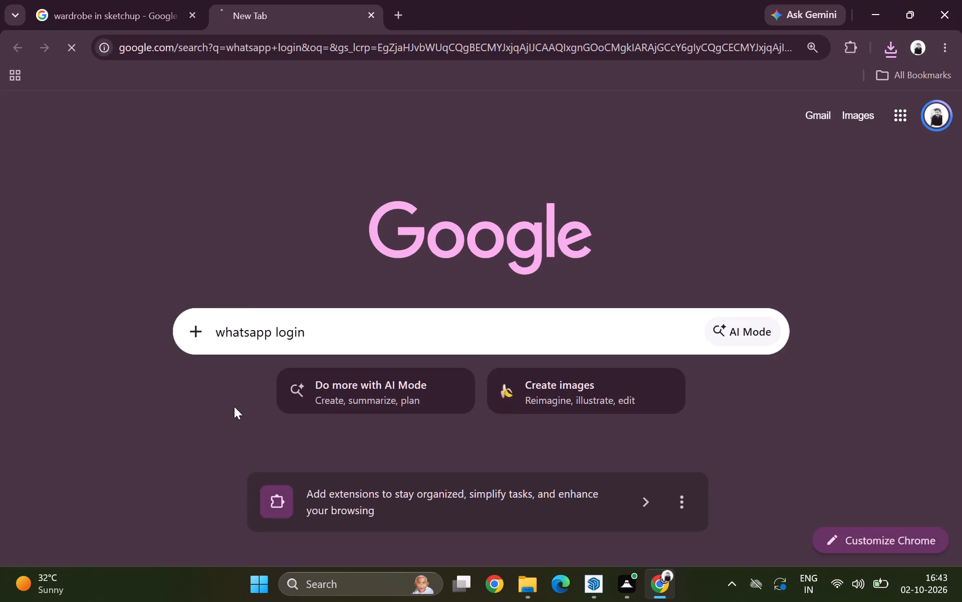
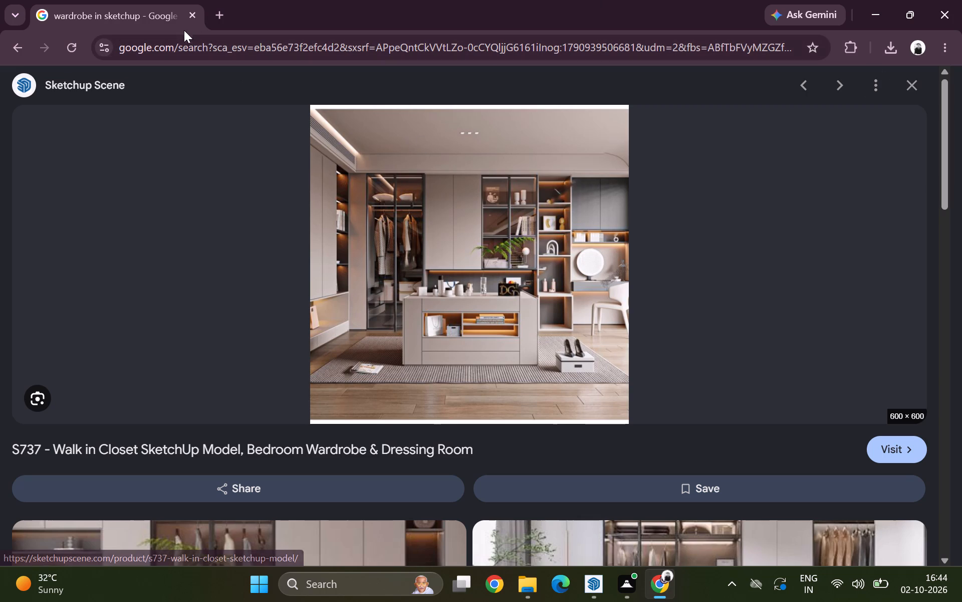
Close the wardrobe search page and open the downloaded S737 walk-in closet image from Downloads in Photos, maximized for a closer look.
{"action": "left_click", "coordinate": [192, 12]}
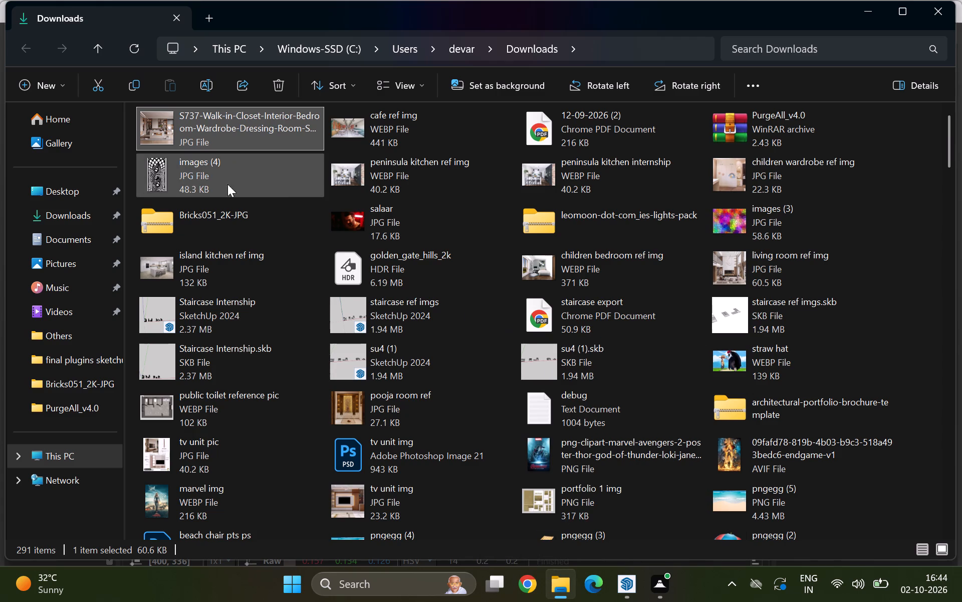
{"action": "right_click", "coordinate": [189, 133]}
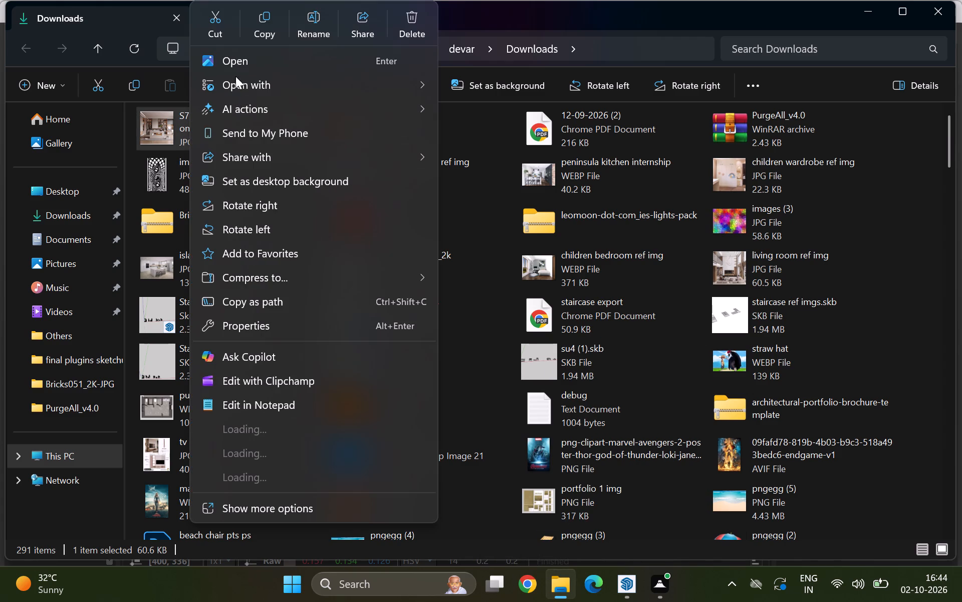
{"action": "left_click", "coordinate": [233, 60]}
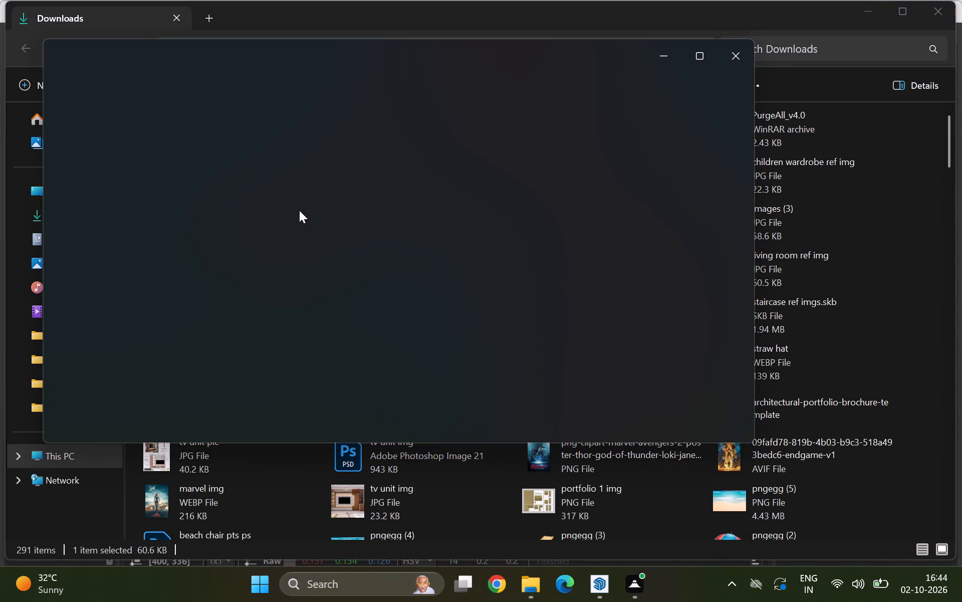
{"action": "left_click", "coordinate": [694, 57]}
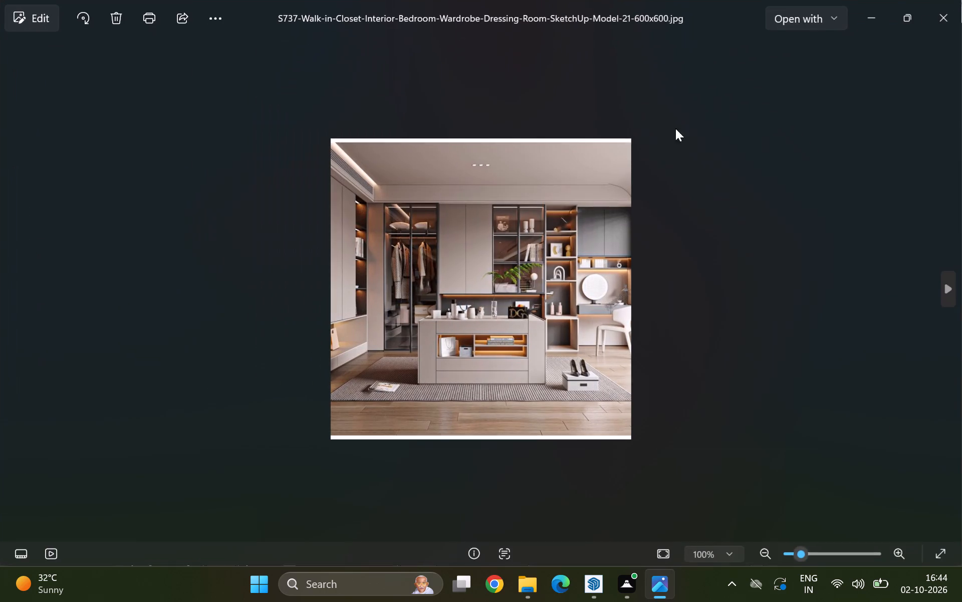
{"action": "scroll", "coordinate": [482, 332], "scroll_direction": "up", "scroll_amount": 7}
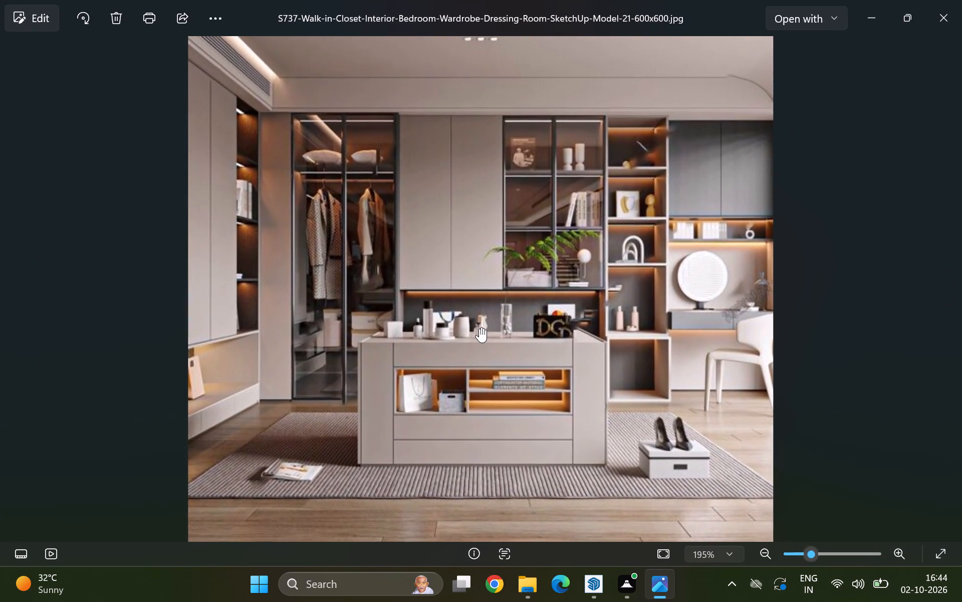
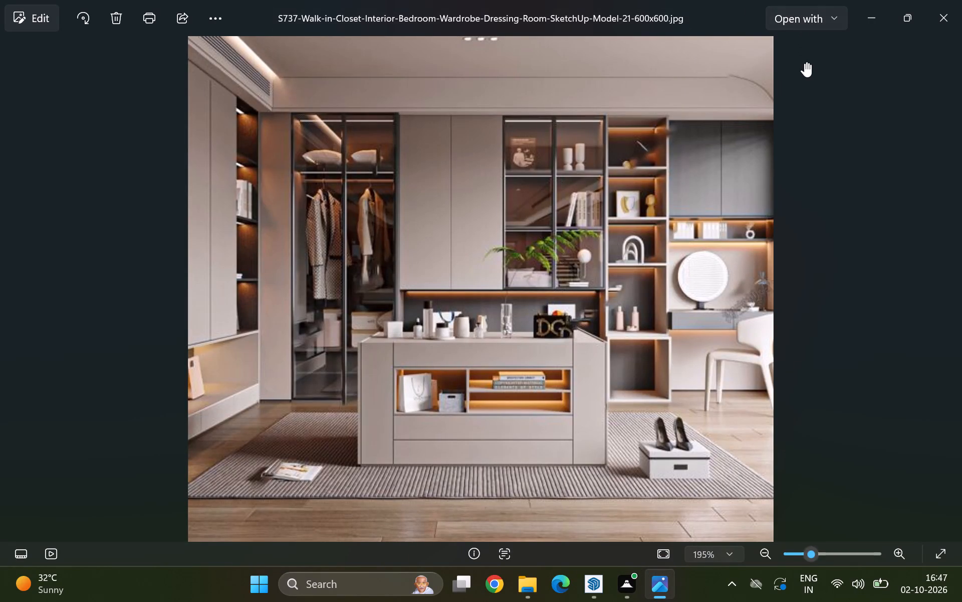
Close the walk-in closet reference image and the Downloads folder to get back to the V-Ray Frame Buffer.
{"action": "left_click", "coordinate": [939, 21]}
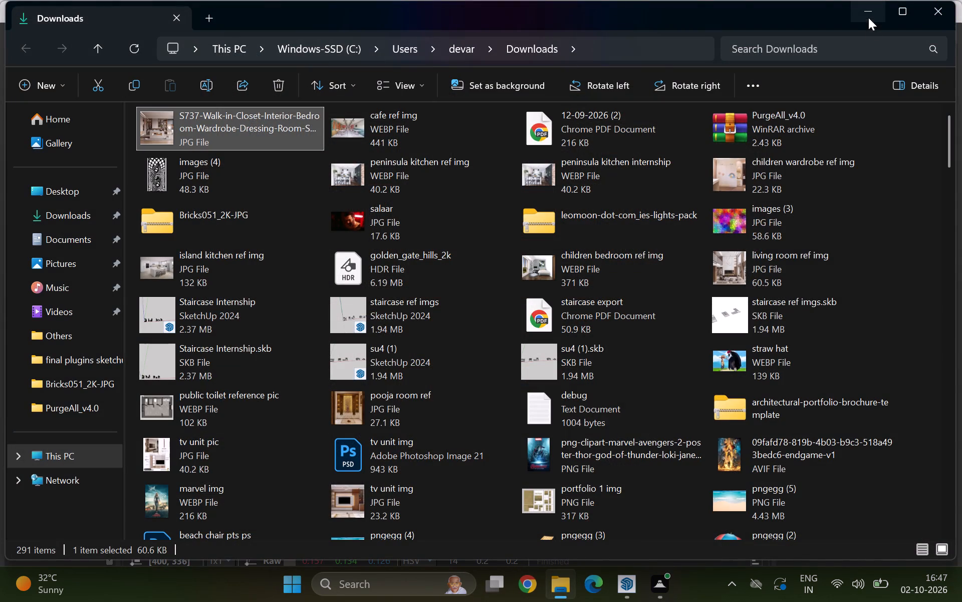
{"action": "left_click", "coordinate": [941, 16]}
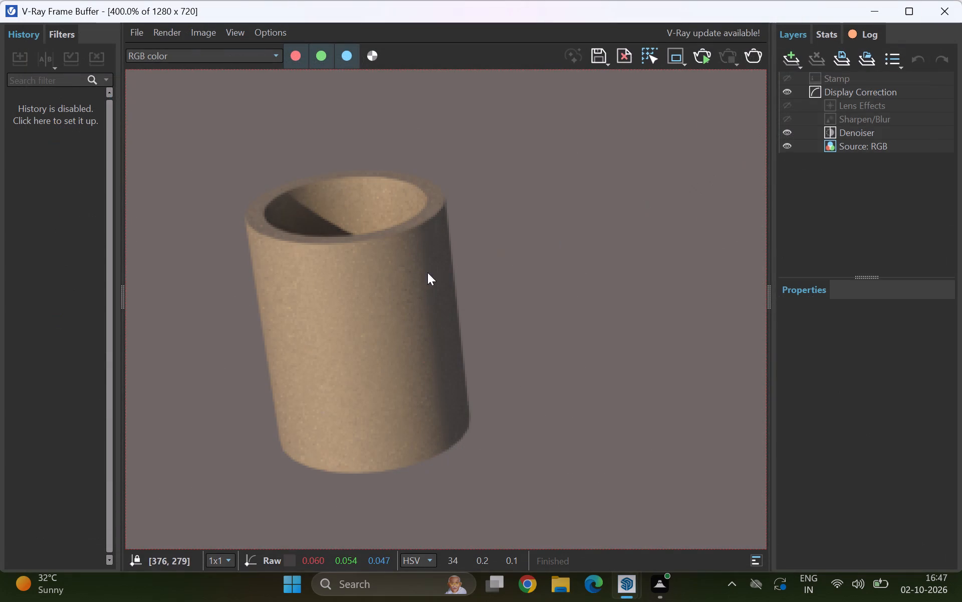
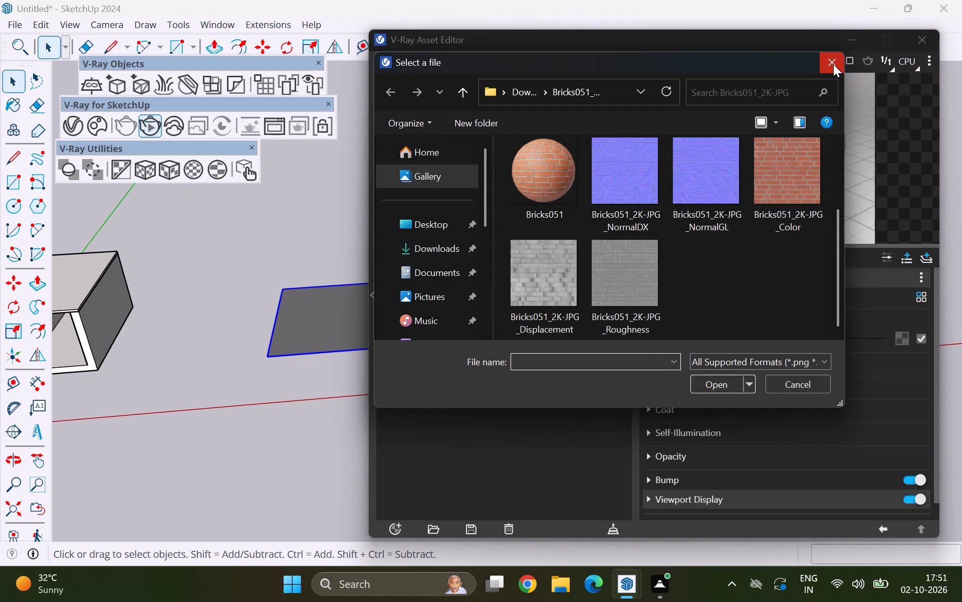
Switch to Chrome, search Google Images for "carpet images hd" and narrow the results to the Design category.
{"action": "left_click", "coordinate": [522, 584]}
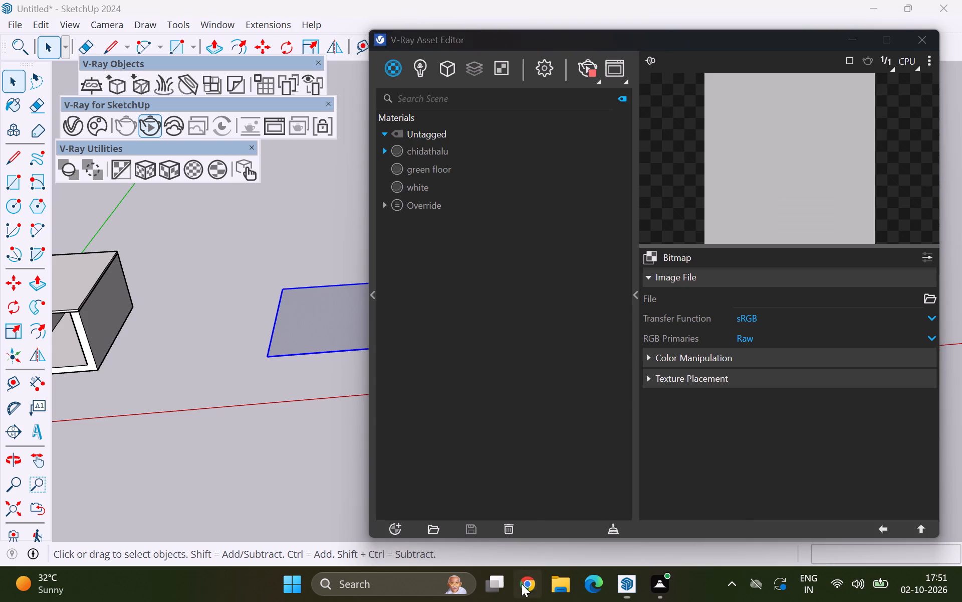
{"action": "left_click", "coordinate": [400, 330]}
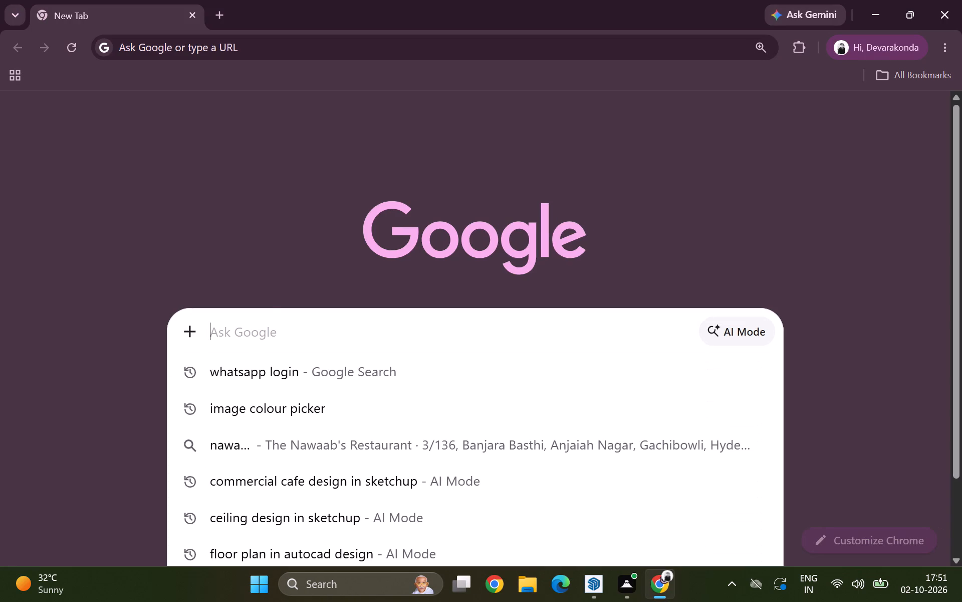
{"action": "type", "text": "carpet"}
{"action": "key", "text": "space"}
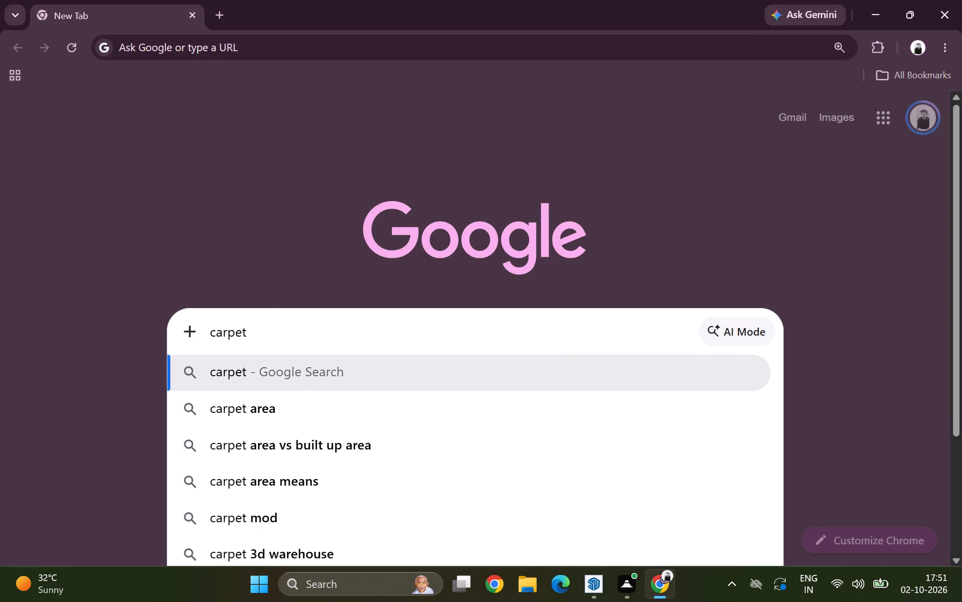
{"action": "type", "text": "ima"}
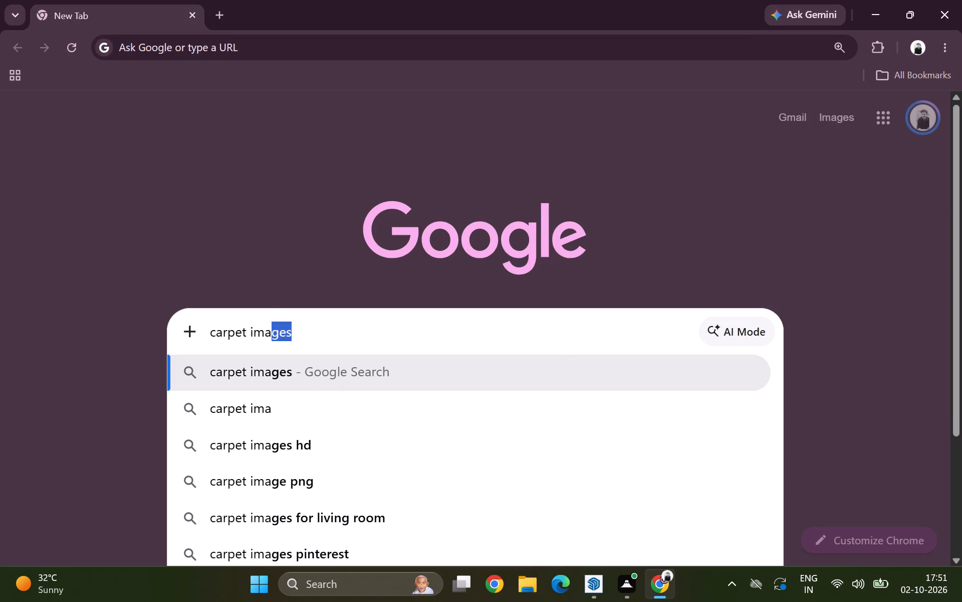
{"action": "left_click", "coordinate": [302, 440]}
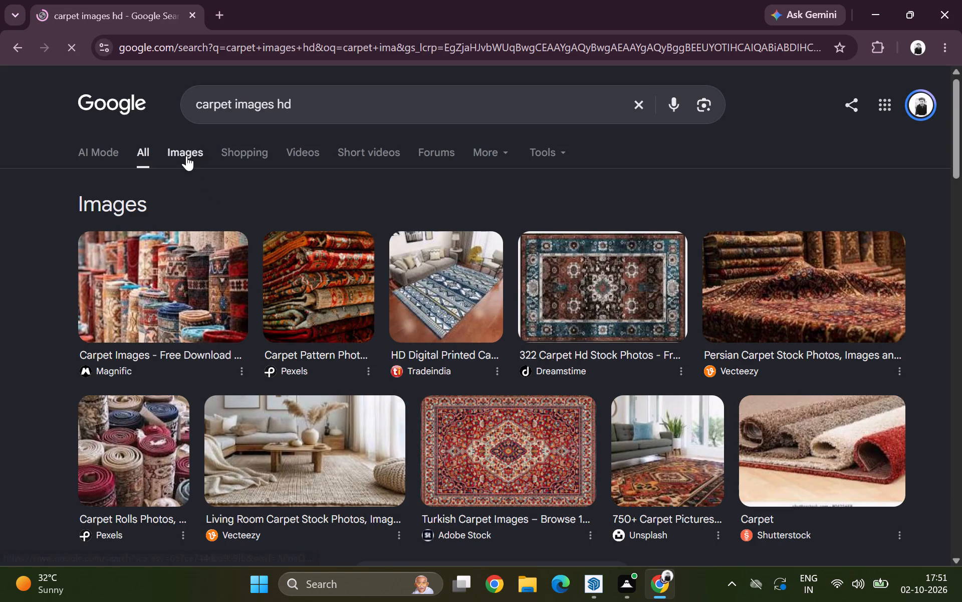
{"action": "left_click", "coordinate": [186, 156]}
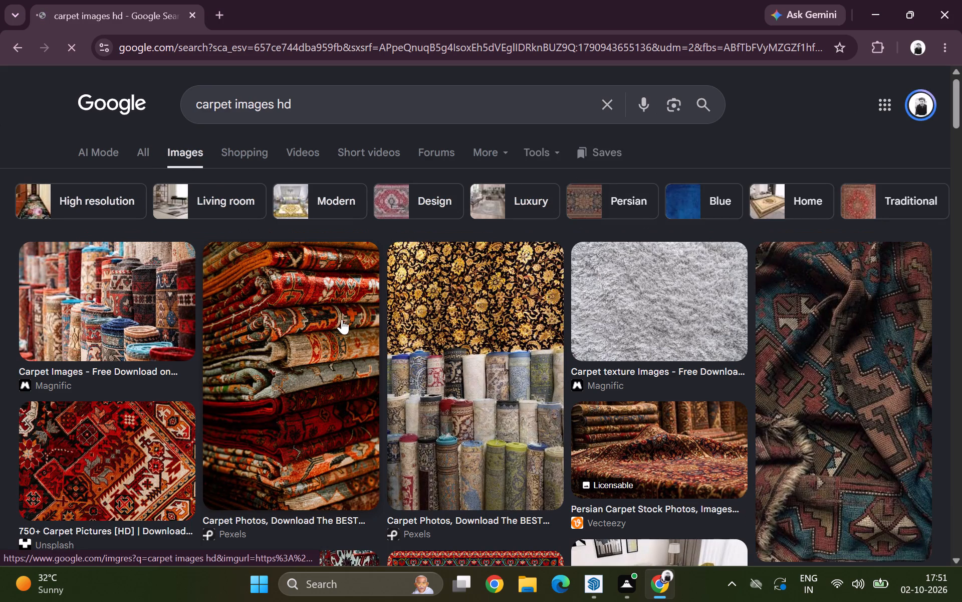
{"action": "scroll", "coordinate": [343, 322], "scroll_direction": "down", "scroll_amount": 1}
{"action": "left_click", "coordinate": [424, 124]}
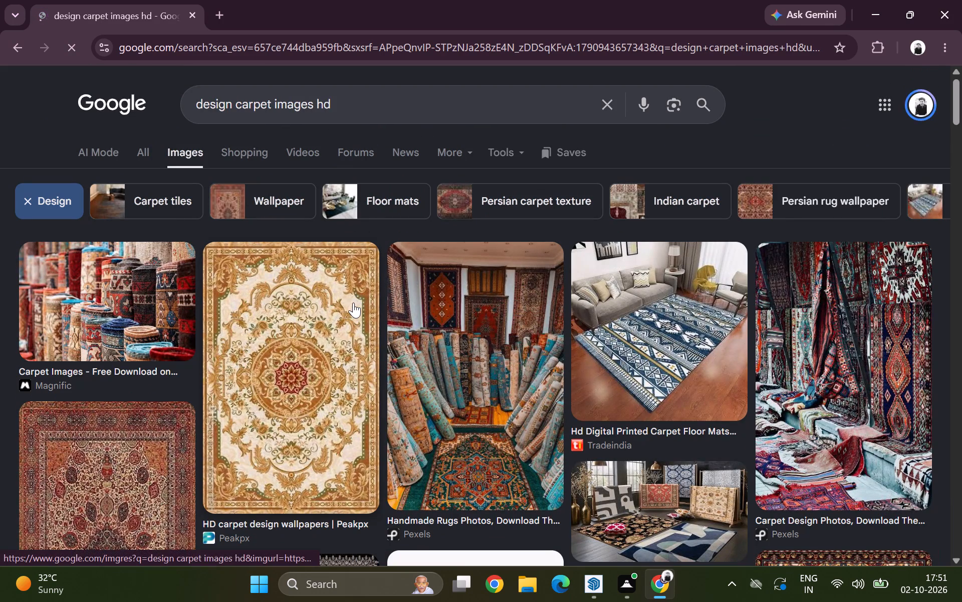
Download the cream-and-gold Peakpx carpet image with the red central medallion and switch back to SketchUp.
{"action": "left_click", "coordinate": [326, 311]}
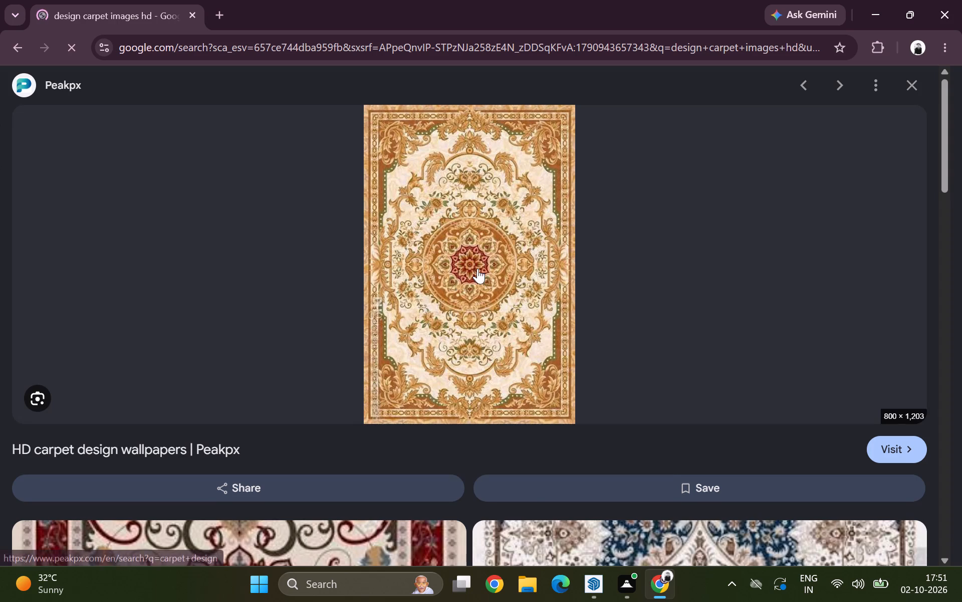
{"action": "right_click", "coordinate": [477, 268]}
{"action": "left_click", "coordinate": [530, 448]}
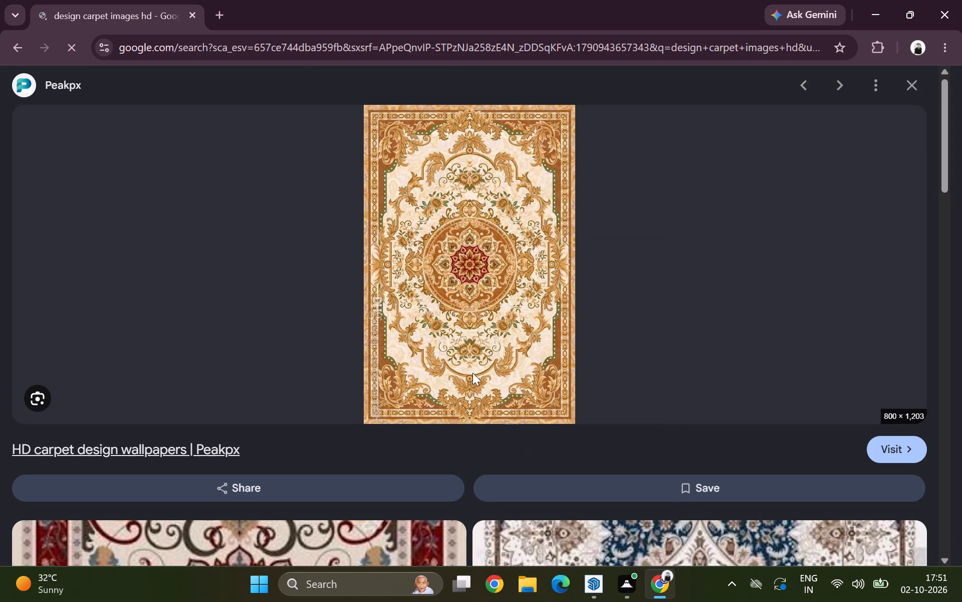
{"action": "left_click", "coordinate": [356, 335]}
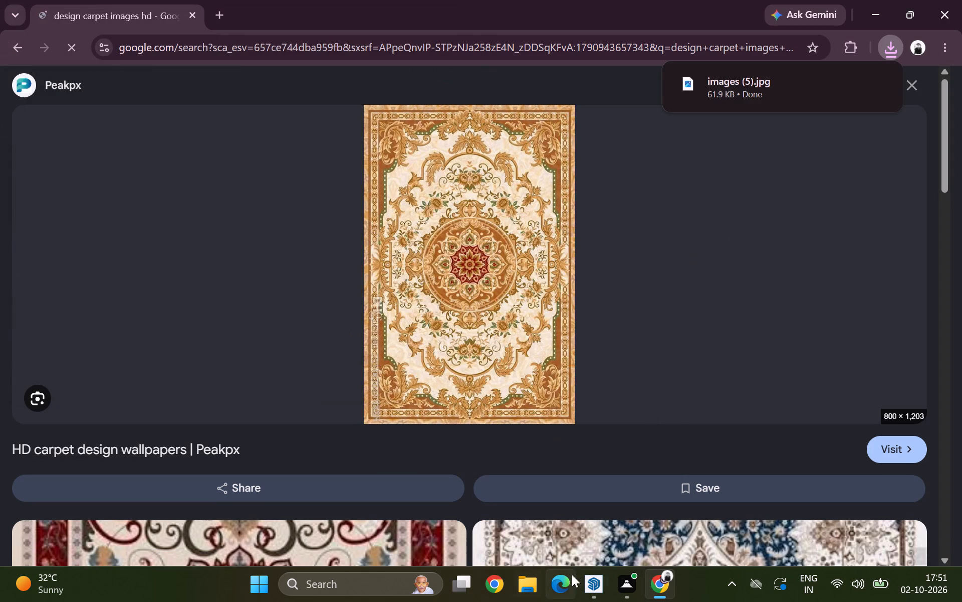
{"action": "left_click", "coordinate": [596, 580]}
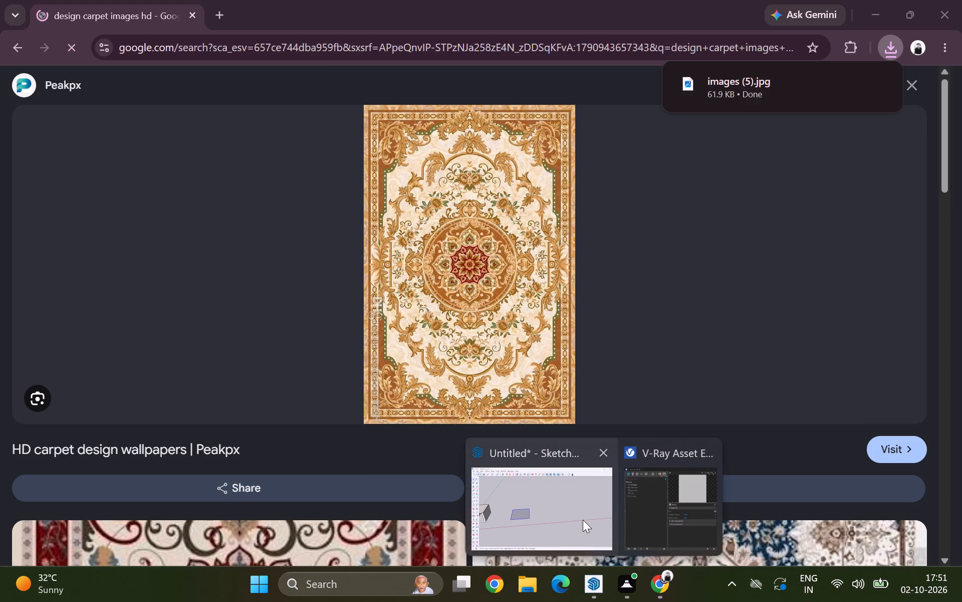
{"action": "left_click", "coordinate": [582, 518]}
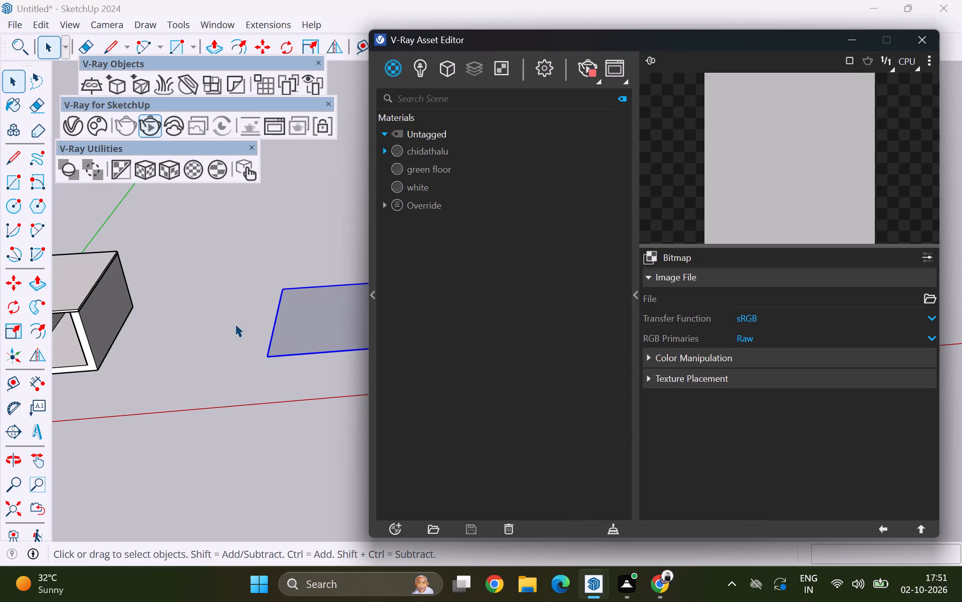
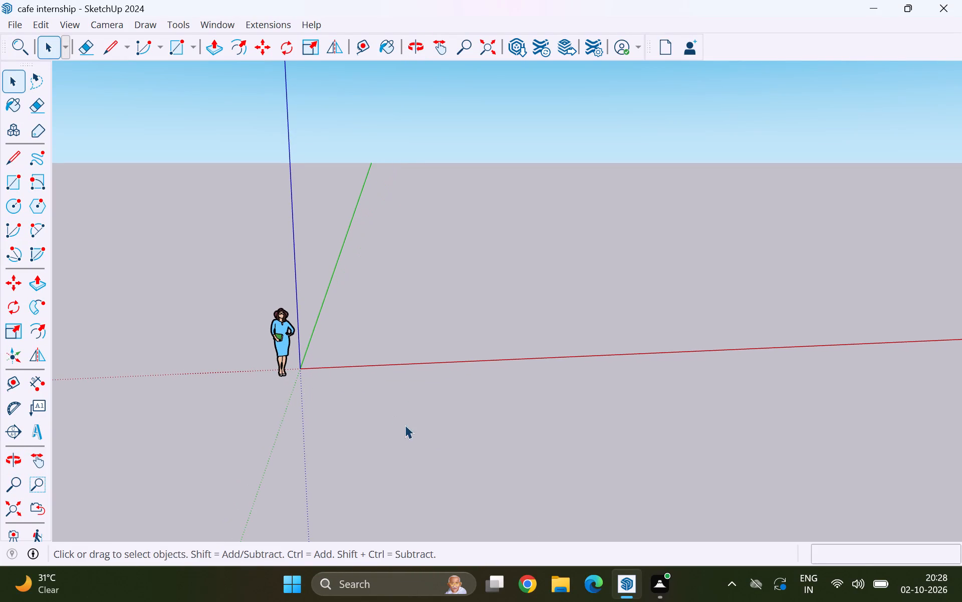
Open the recent "cafe ref img" picture from File Explorer and maximise it in Photos.
{"action": "left_click", "coordinate": [555, 581]}
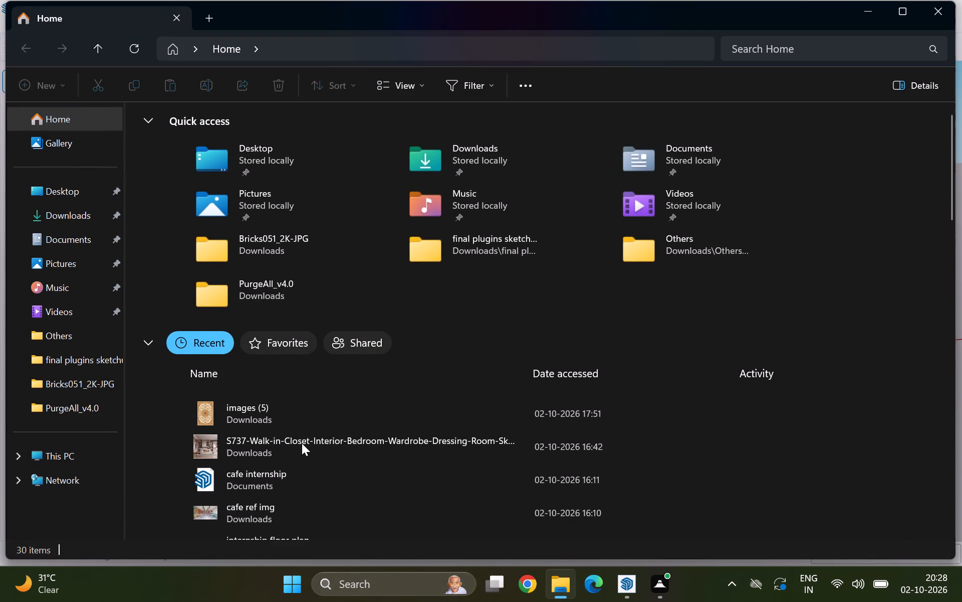
{"action": "scroll", "coordinate": [303, 445], "scroll_direction": "down", "scroll_amount": 1}
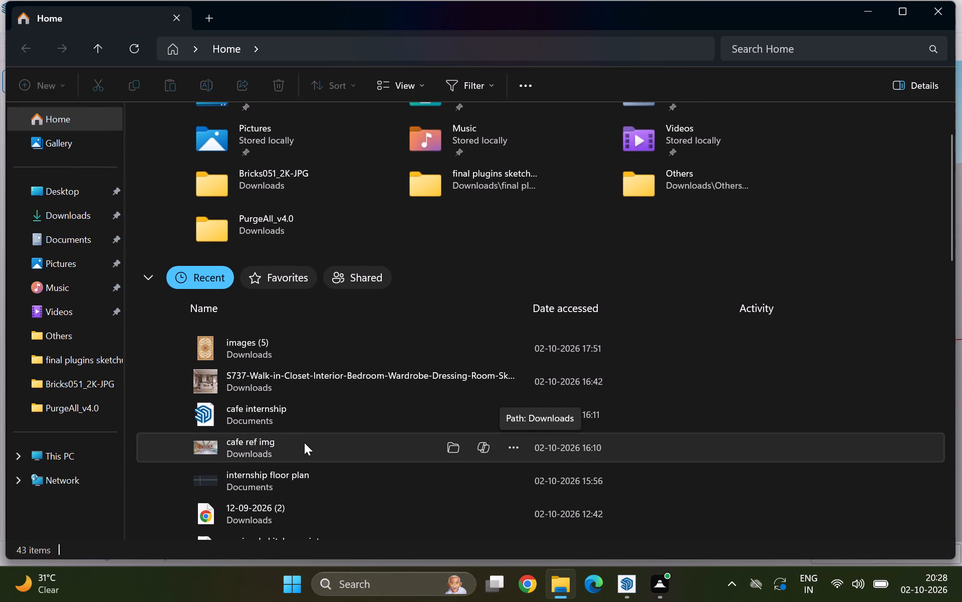
{"action": "right_click", "coordinate": [304, 442]}
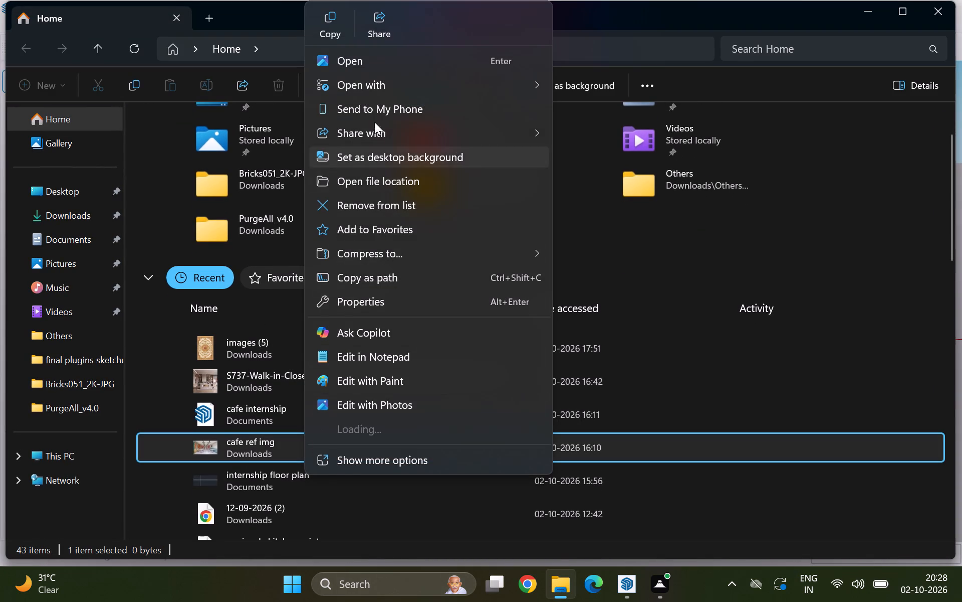
{"action": "left_click", "coordinate": [387, 59]}
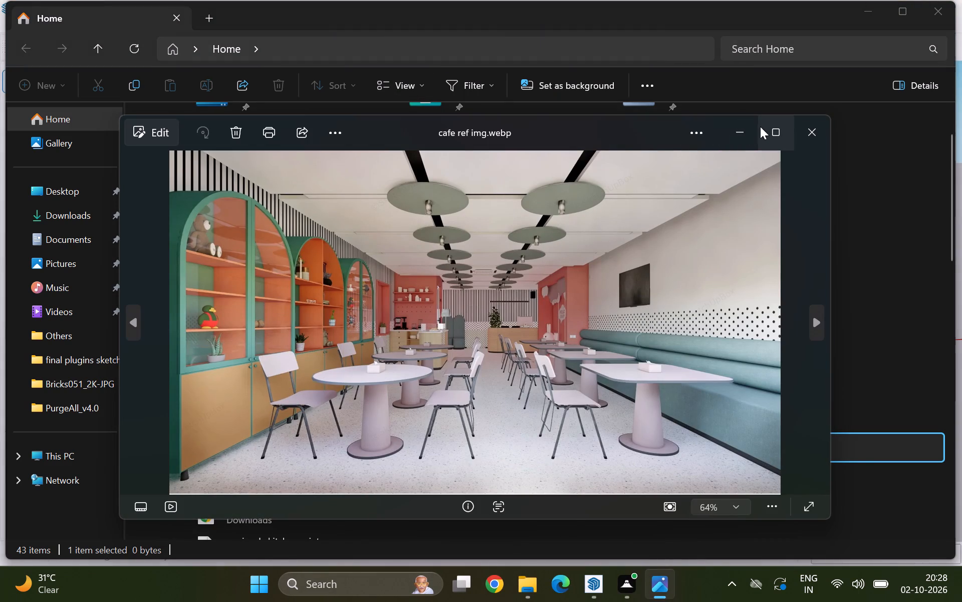
{"action": "left_click", "coordinate": [769, 128]}
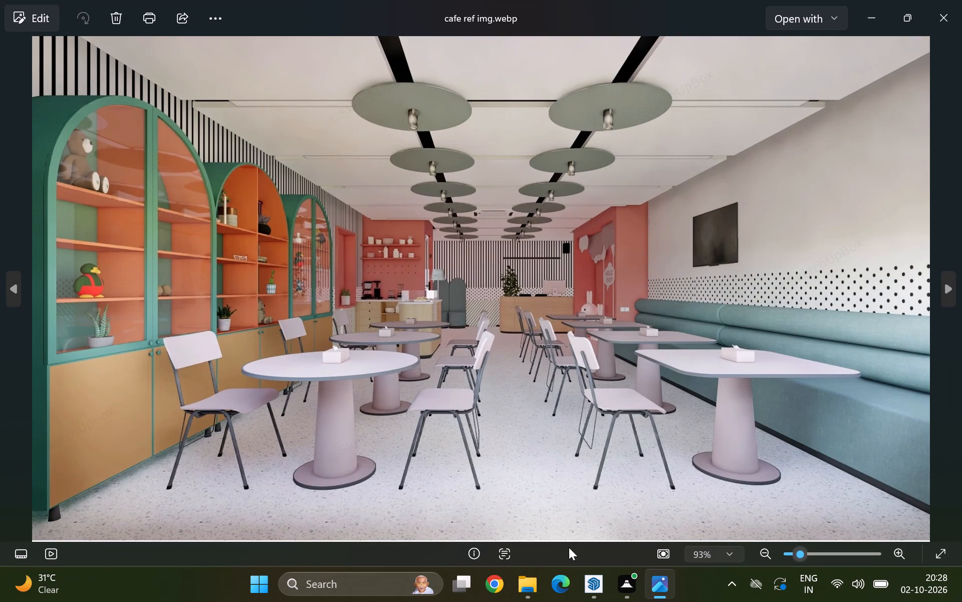
Switch back to SketchUp and arrange its window side by side with the cafe reference image.
{"action": "left_click", "coordinate": [589, 586]}
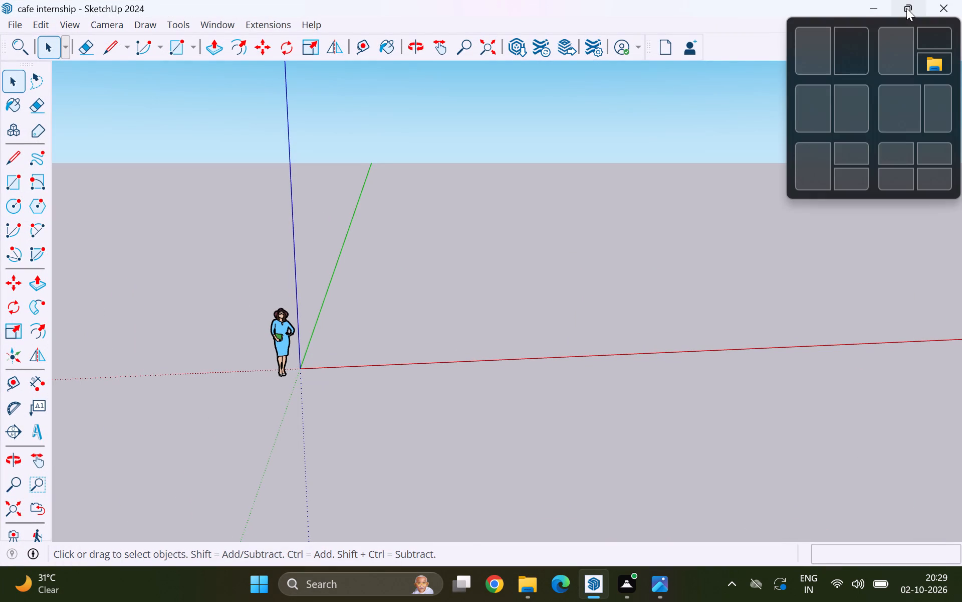
{"action": "left_click", "coordinate": [829, 49]}
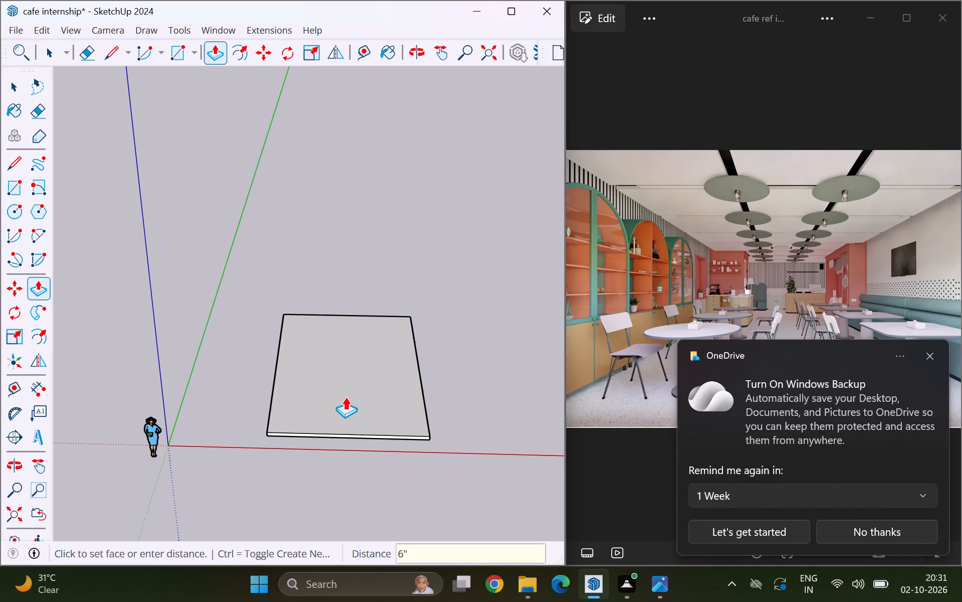
Dismiss the OneDrive backup reminder covering the cafe reference image.
{"action": "left_click", "coordinate": [930, 361]}
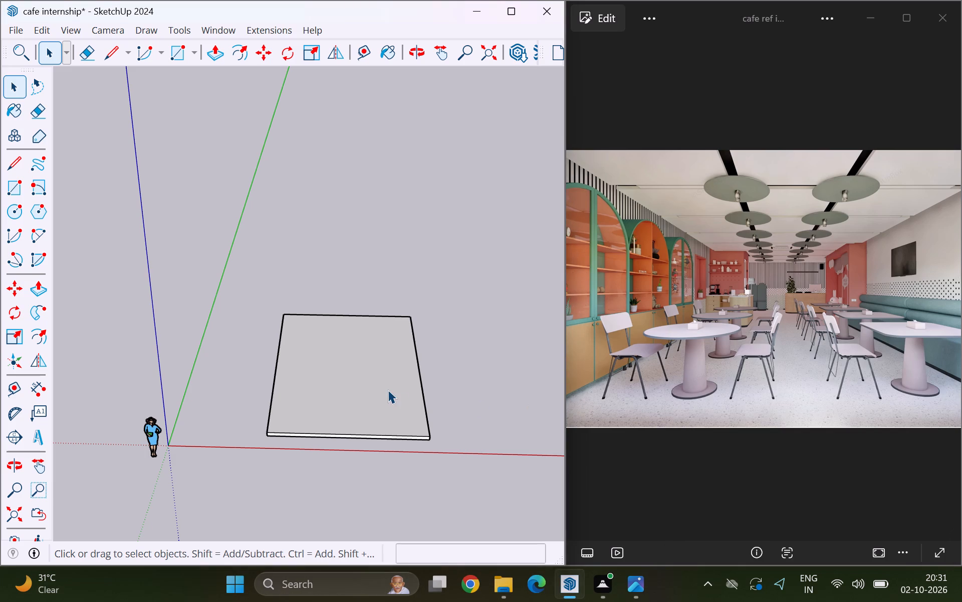
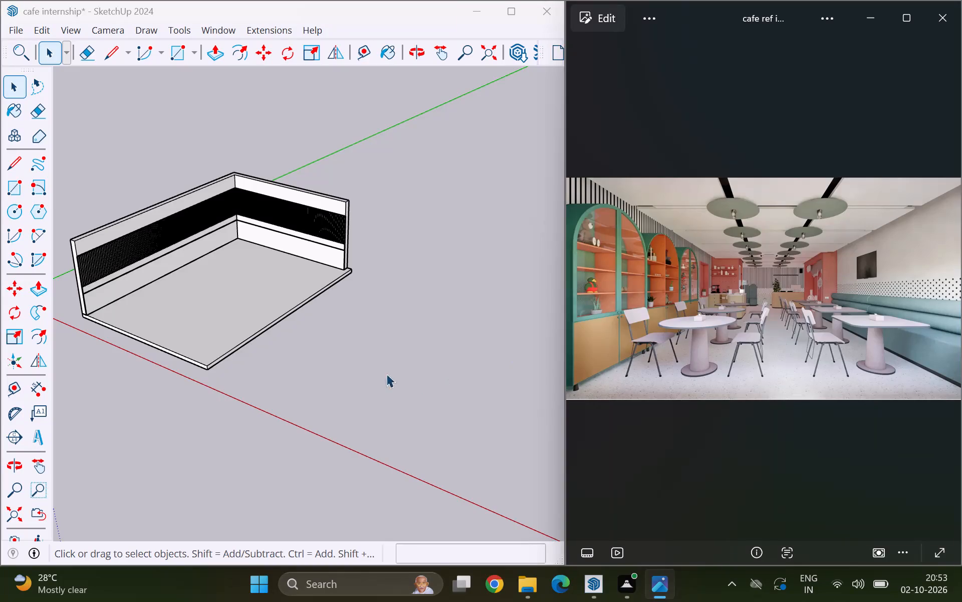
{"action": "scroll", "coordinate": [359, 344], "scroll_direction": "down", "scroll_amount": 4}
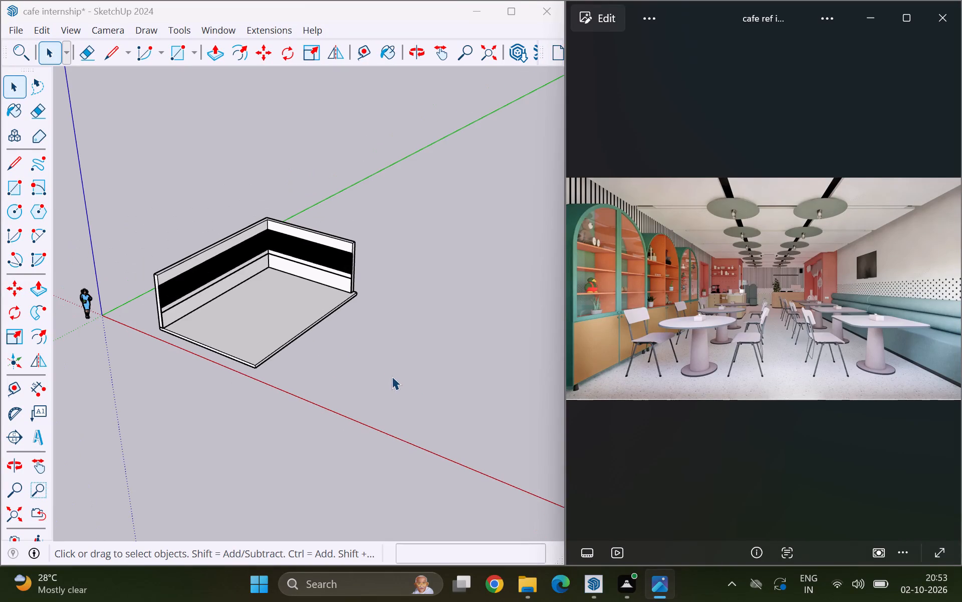
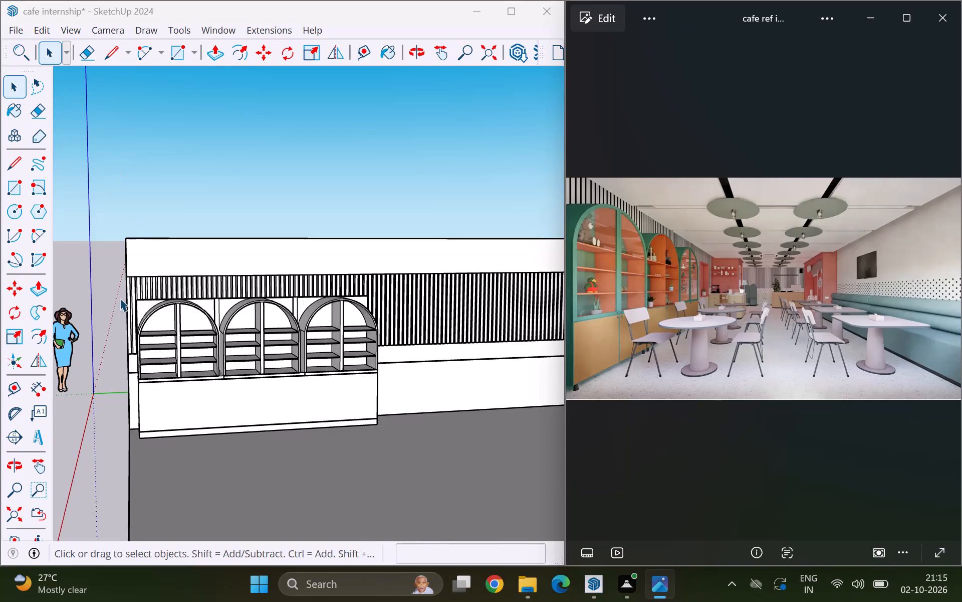
Examine the red wall niche, back counter and wall shelves beyond the arched cabinets in the cafe reference image.
{"action": "scroll", "coordinate": [119, 310], "scroll_direction": "down", "scroll_amount": 8}
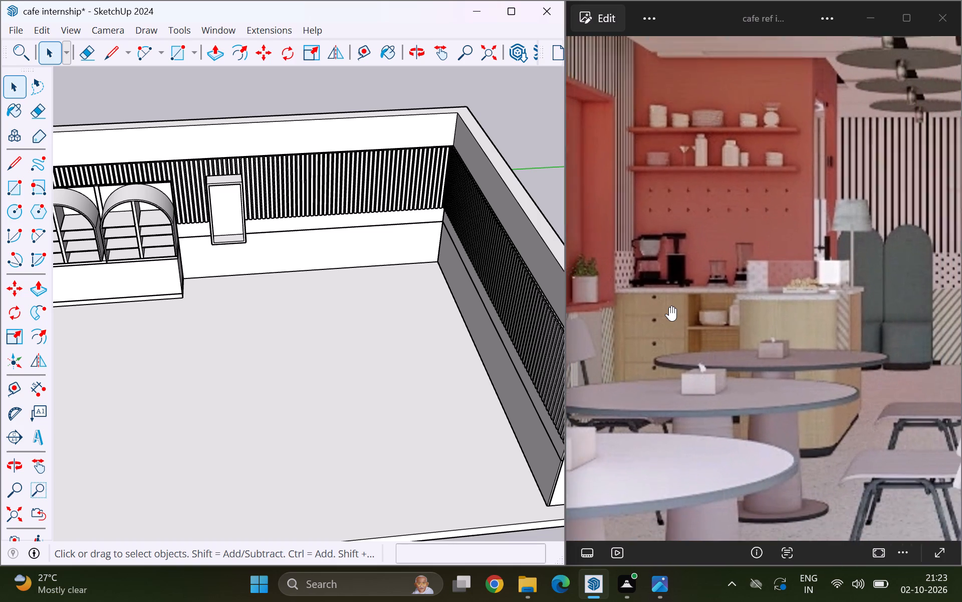
{"action": "middle_click_drag", "start_coordinate": [668, 304], "coordinate": [701, 290]}
{"action": "scroll", "coordinate": [668, 315], "scroll_direction": "down", "scroll_amount": 2}
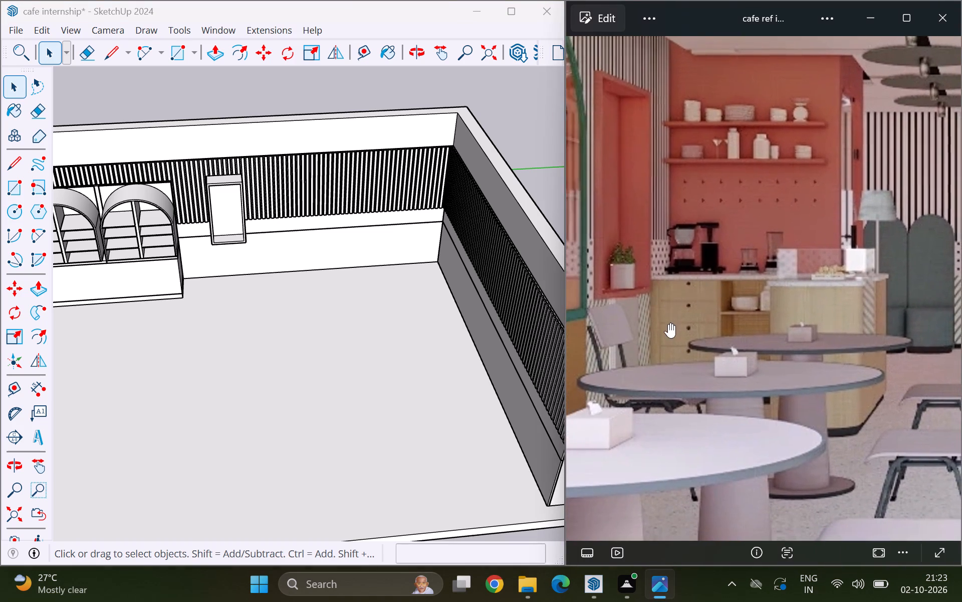
{"action": "scroll", "coordinate": [668, 324], "scroll_direction": "down", "scroll_amount": 2}
{"action": "scroll", "coordinate": [650, 320], "scroll_direction": "up", "scroll_amount": 10}
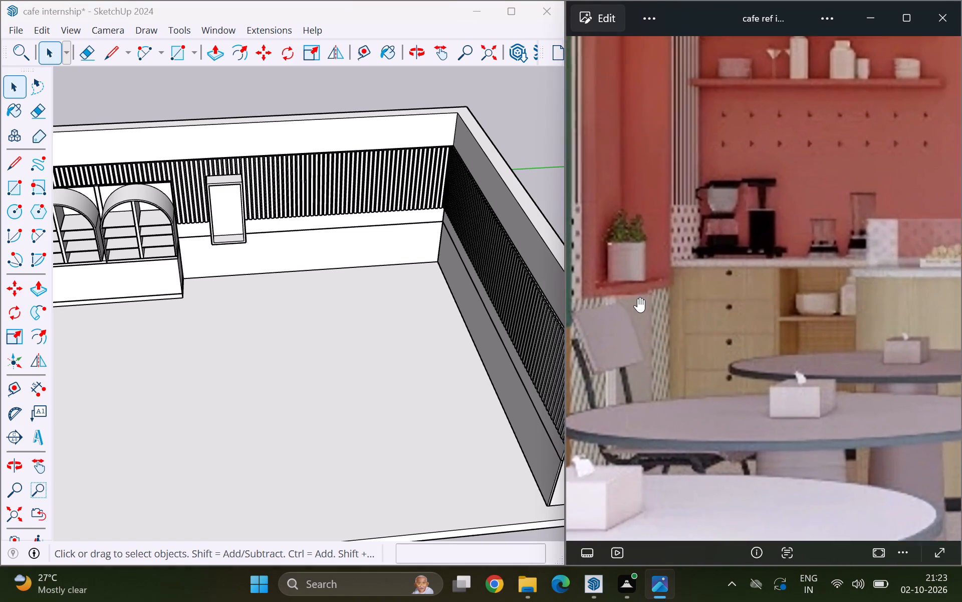
{"action": "scroll", "coordinate": [643, 291], "scroll_direction": "up", "scroll_amount": 5}
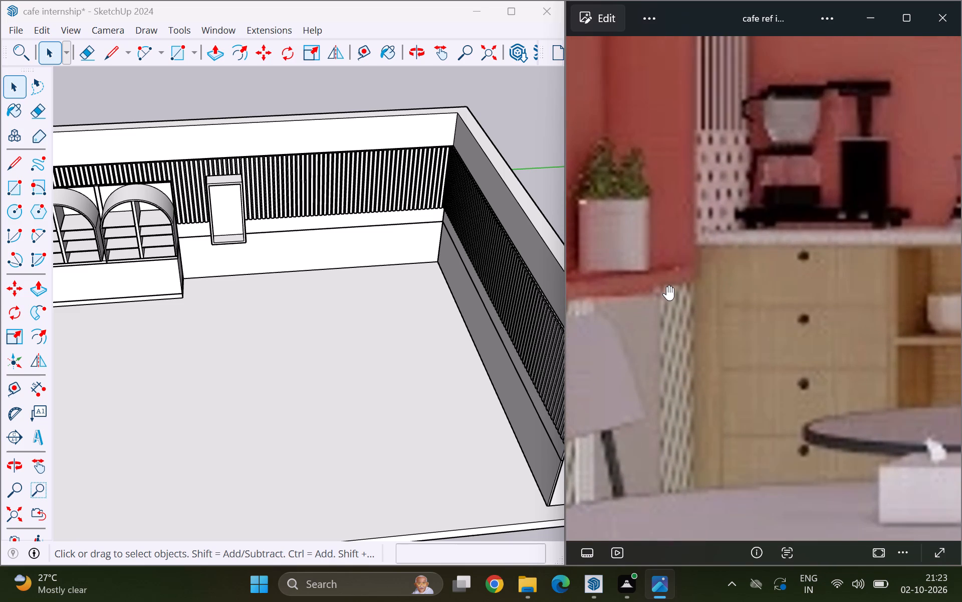
{"action": "scroll", "coordinate": [667, 286], "scroll_direction": "up", "scroll_amount": 2}
{"action": "scroll", "coordinate": [665, 295], "scroll_direction": "down", "scroll_amount": 19}
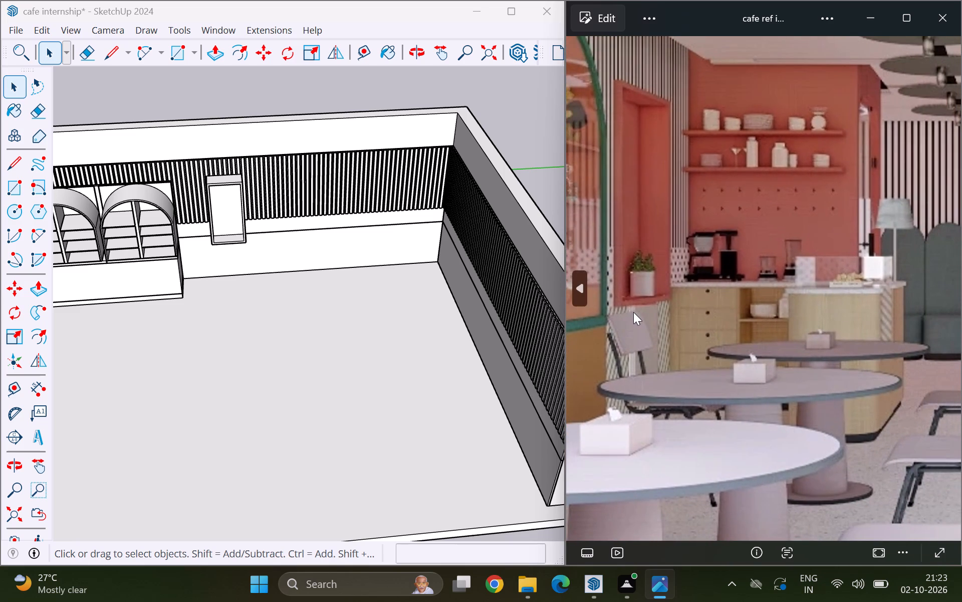
{"action": "scroll", "coordinate": [633, 307], "scroll_direction": "down", "scroll_amount": 4}
{"action": "scroll", "coordinate": [371, 270], "scroll_direction": "up", "scroll_amount": 5}
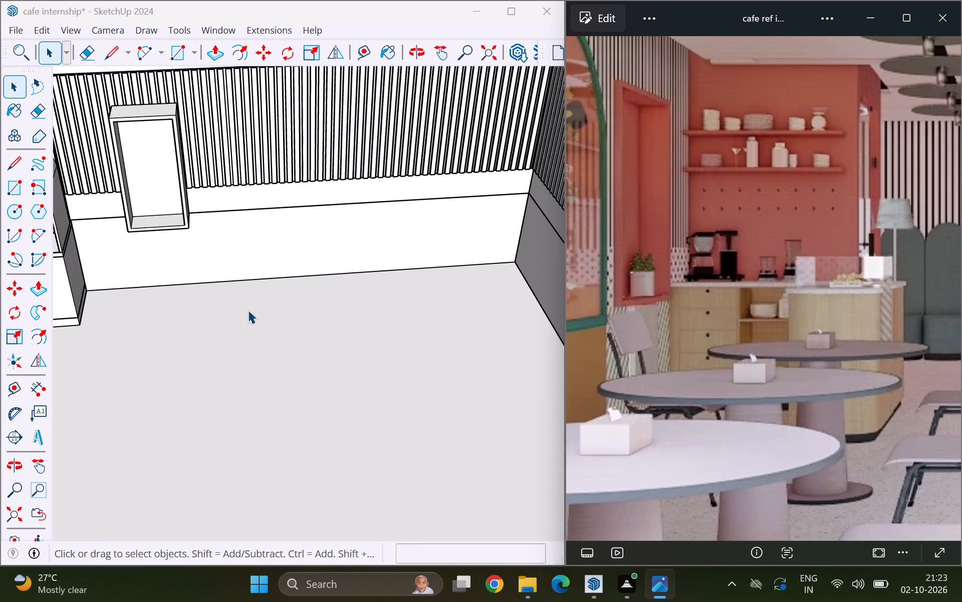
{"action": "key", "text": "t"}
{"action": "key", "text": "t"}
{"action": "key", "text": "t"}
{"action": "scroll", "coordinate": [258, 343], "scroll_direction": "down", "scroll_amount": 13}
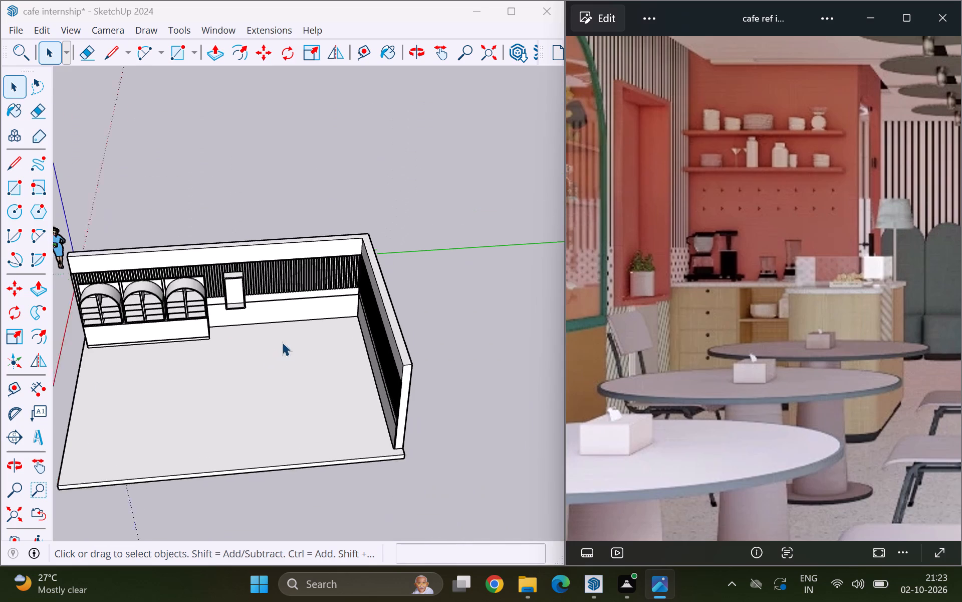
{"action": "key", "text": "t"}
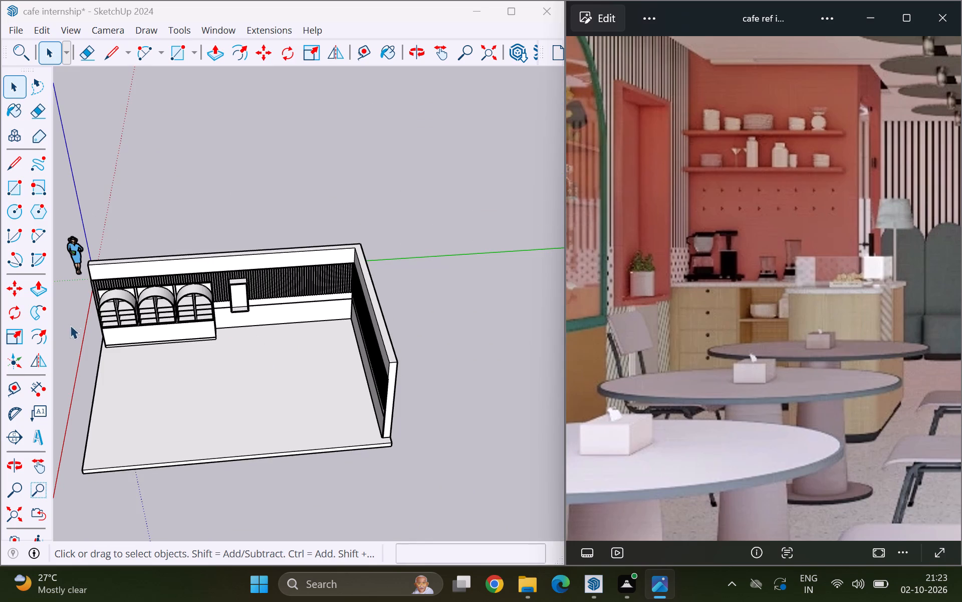
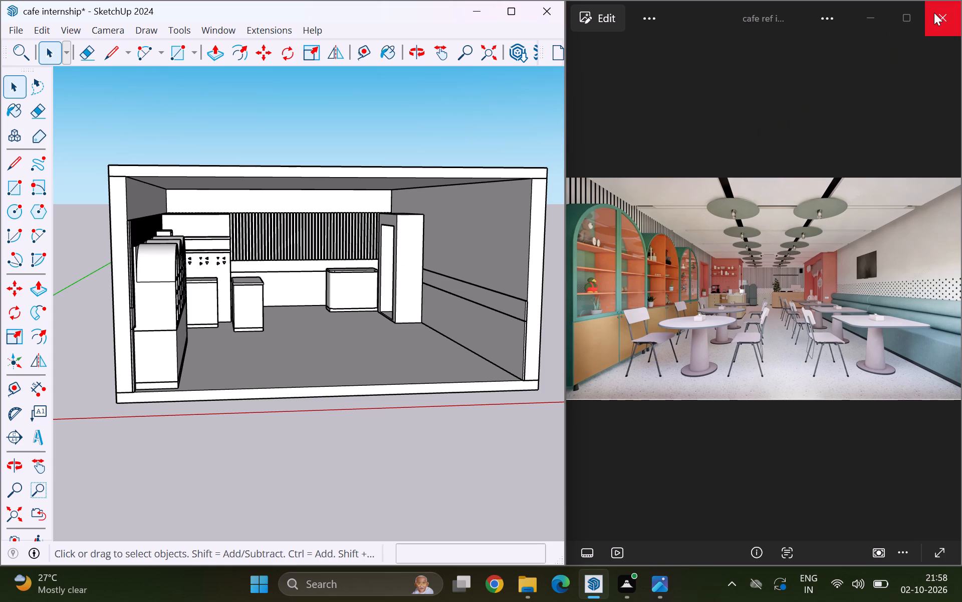
Close the cafe reference image viewer beside the model.
{"action": "left_click", "coordinate": [934, 13]}
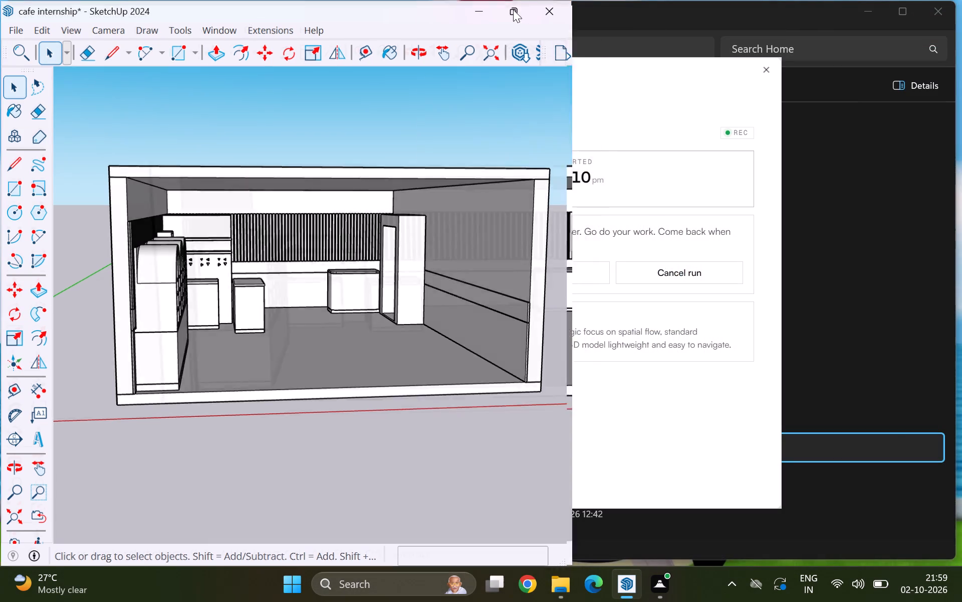
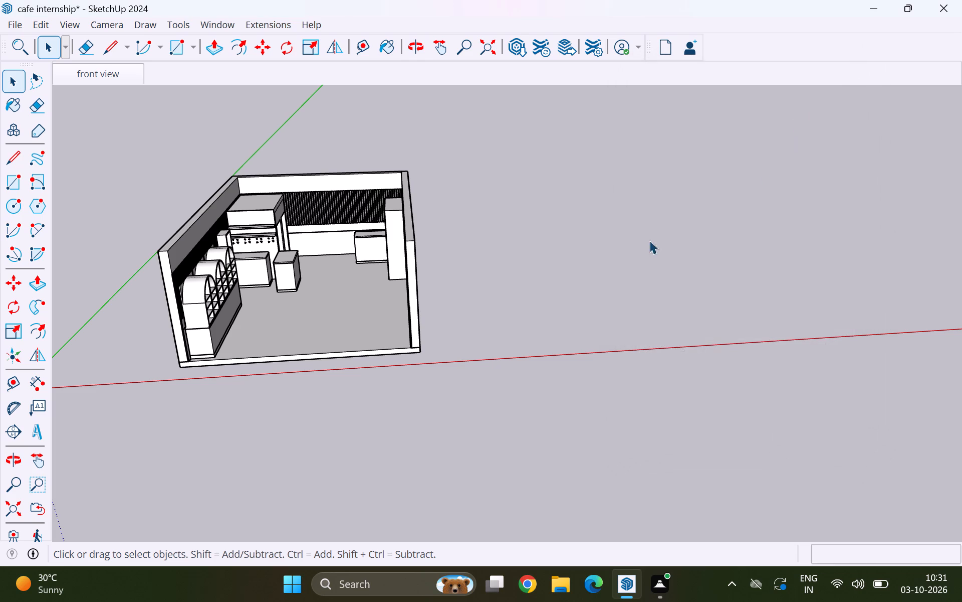
Open the recent file "cafe ref img" from File Explorer in Photos and enlarge it to full window size.
{"action": "left_click", "coordinate": [564, 583]}
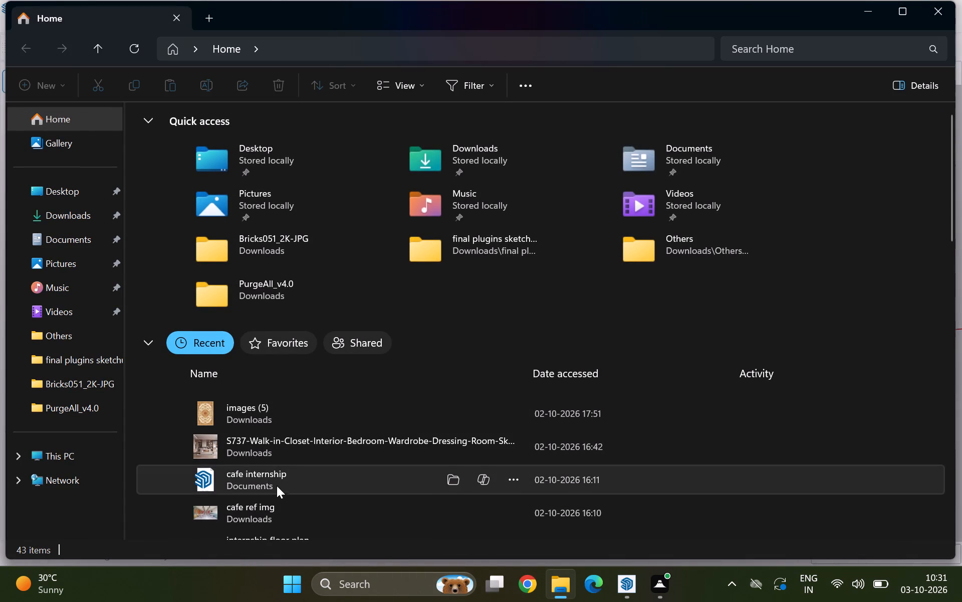
{"action": "right_click", "coordinate": [277, 505]}
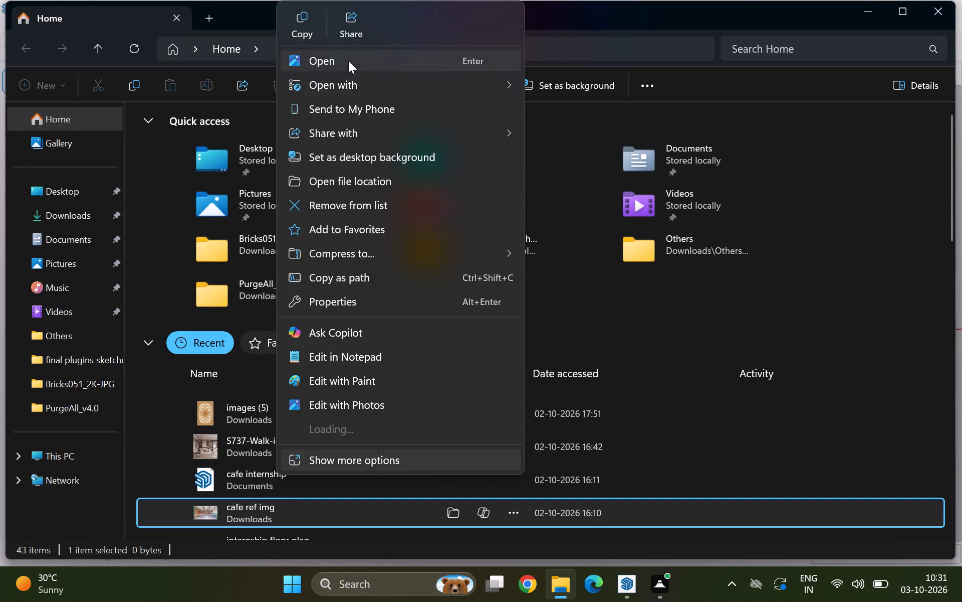
{"action": "left_click", "coordinate": [348, 61]}
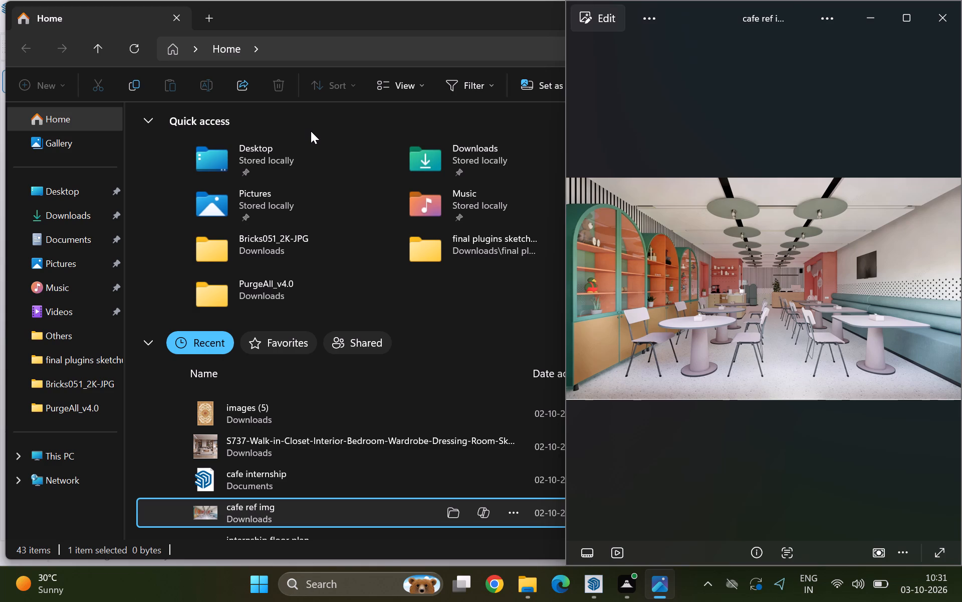
{"action": "left_click", "coordinate": [915, 18]}
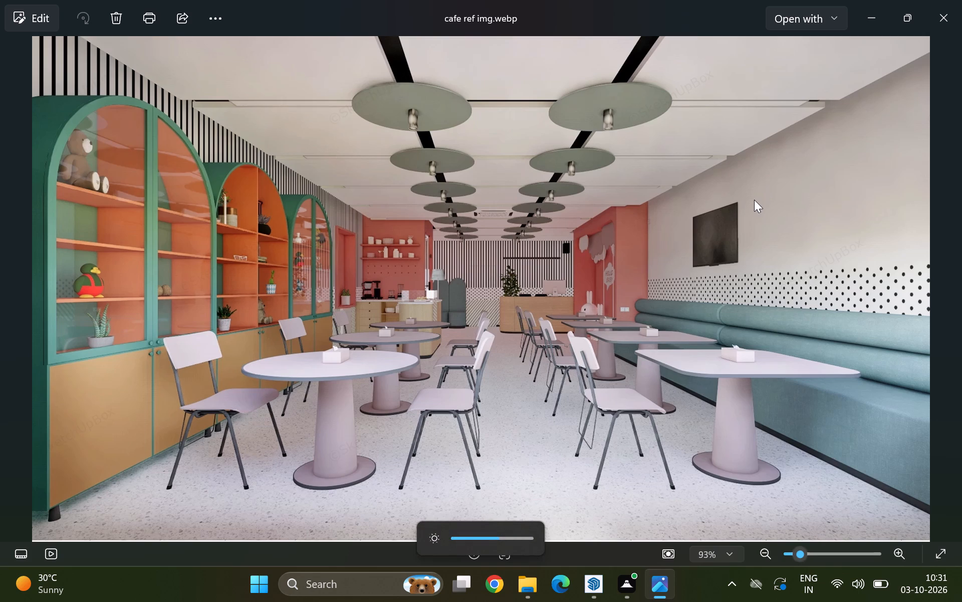
Return to SketchUp, place the model side by side with the cafe reference image, and dismiss the OneDrive backup reminder.
{"action": "left_click", "coordinate": [595, 582]}
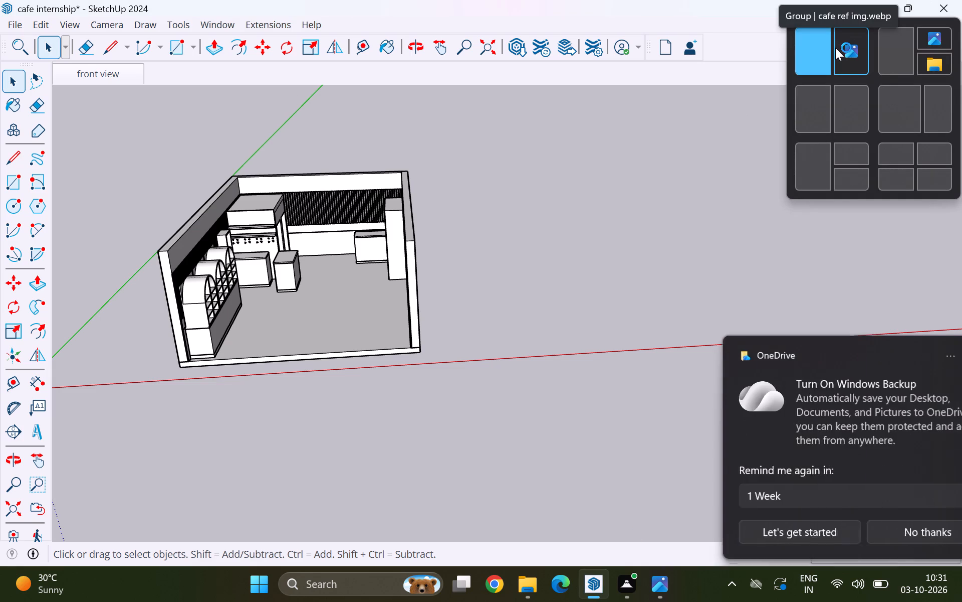
{"action": "left_click", "coordinate": [835, 48]}
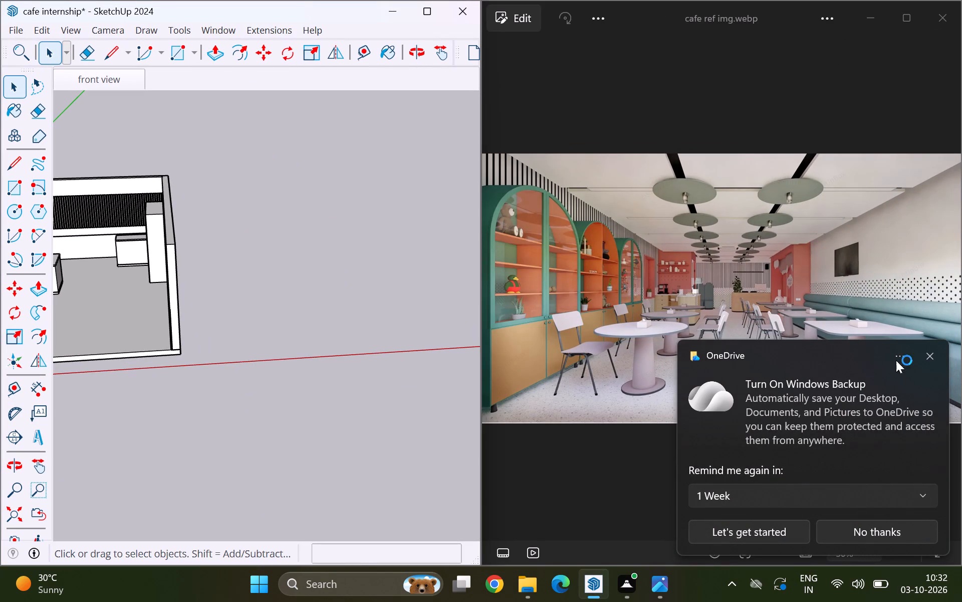
{"action": "left_click", "coordinate": [929, 355]}
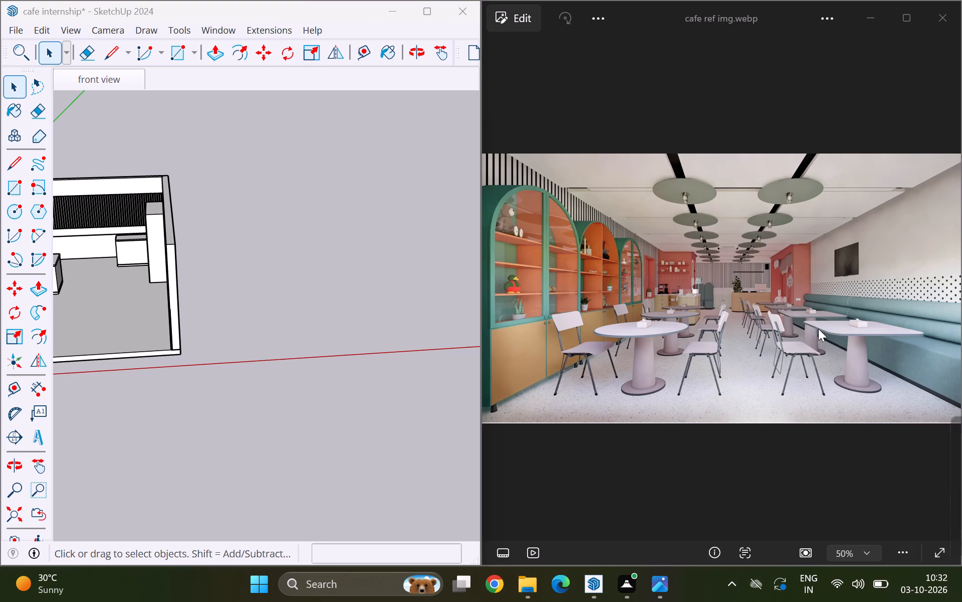
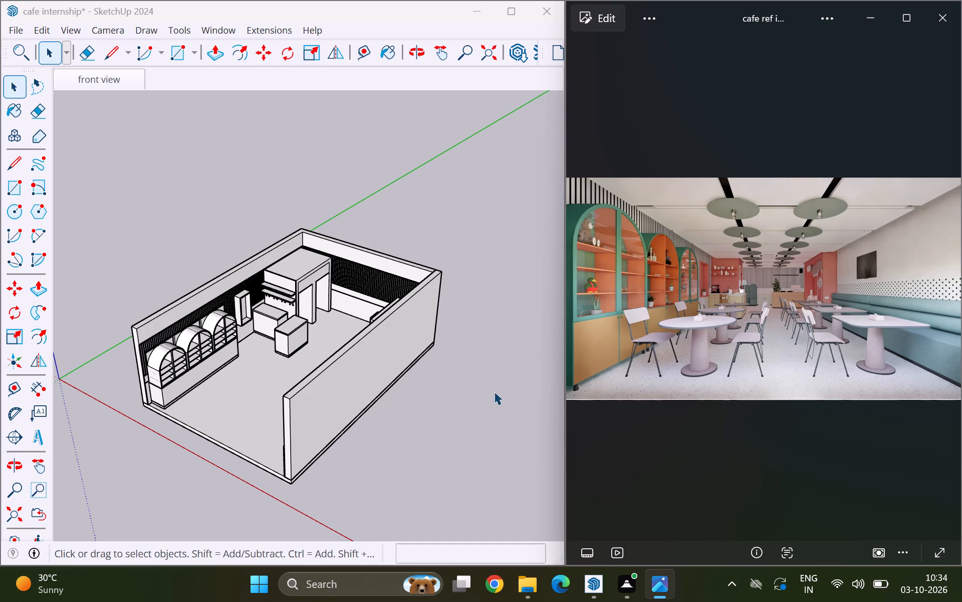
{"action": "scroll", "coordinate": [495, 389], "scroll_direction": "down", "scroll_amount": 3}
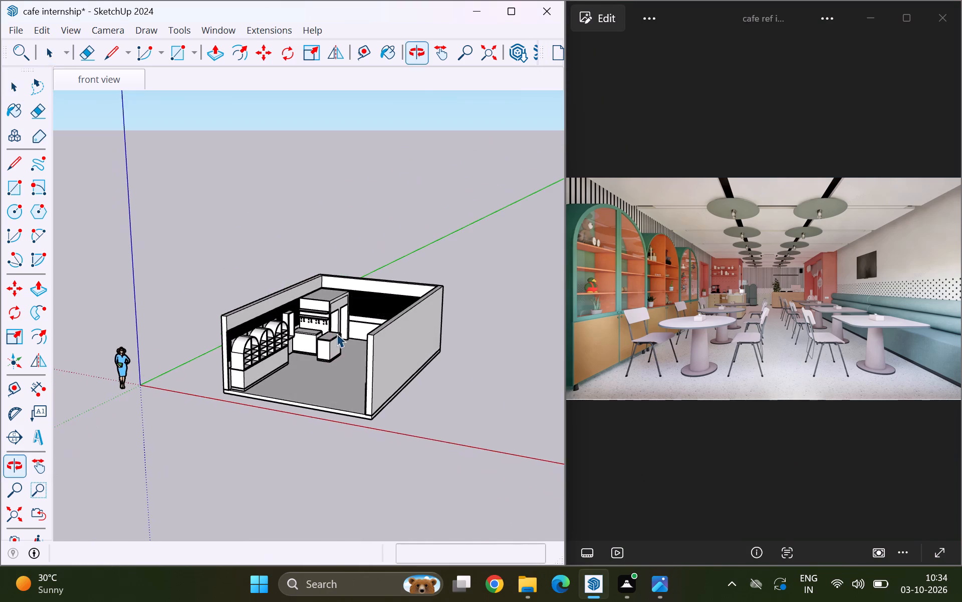
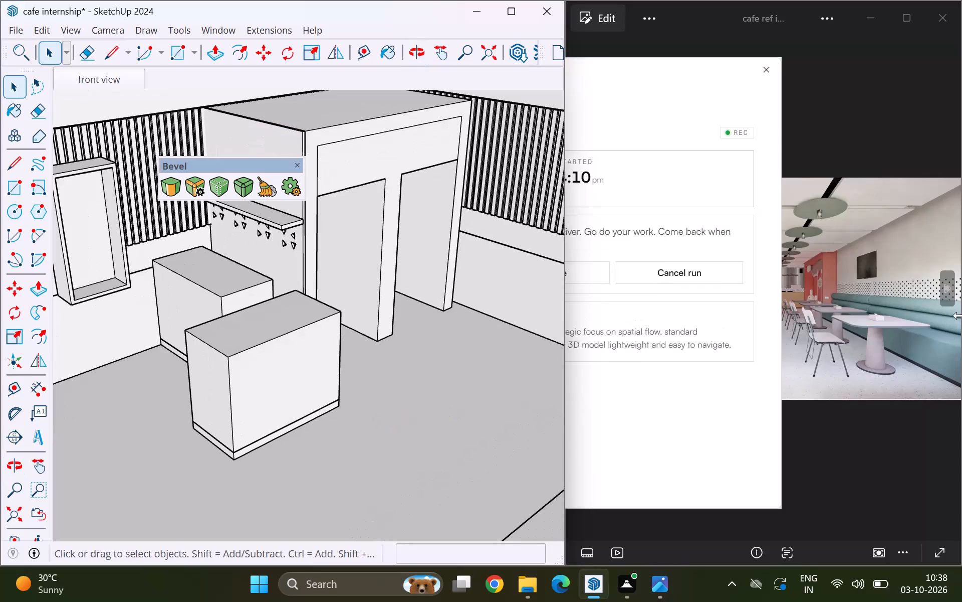
Bring the cafe reference image to the front beside the model to compare it with the front counter block.
{"action": "left_click", "coordinate": [872, 324]}
{"action": "scroll", "coordinate": [293, 385], "scroll_direction": "up", "scroll_amount": 3}
{"action": "scroll", "coordinate": [244, 374], "scroll_direction": "up", "scroll_amount": 1}
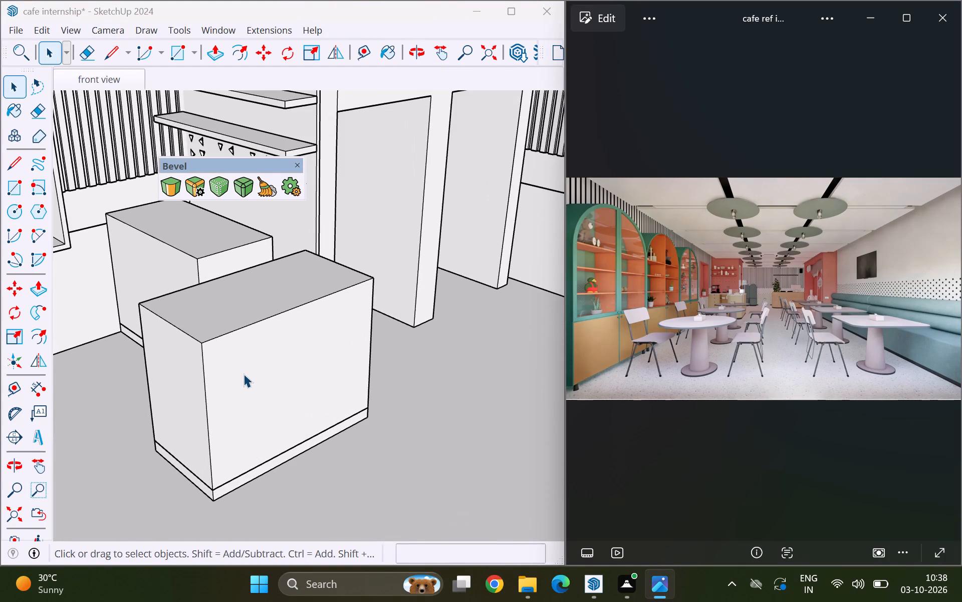
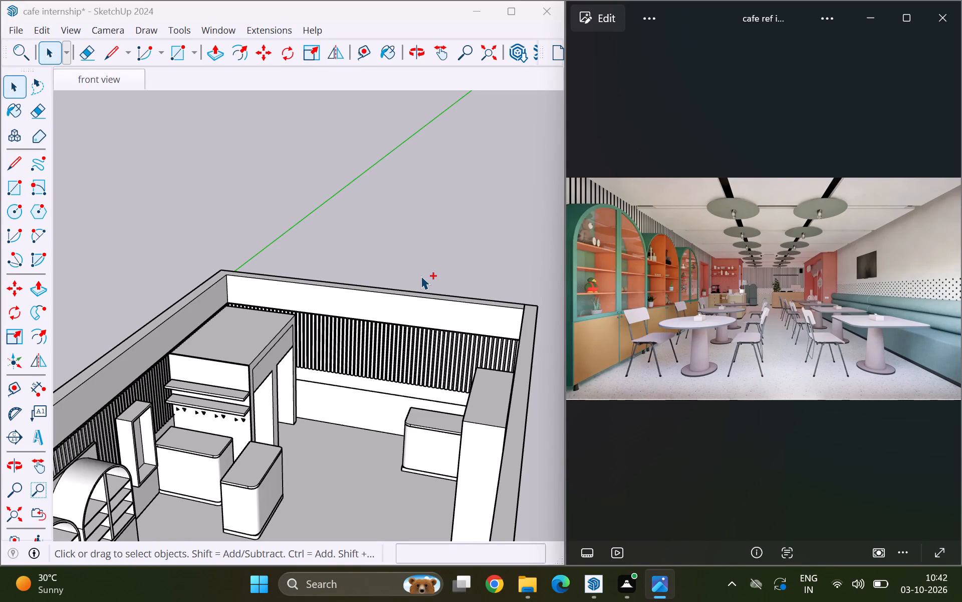
Minimize the cafe reference image window and return to the SketchUp model of the cafe.
{"action": "key", "text": "ctrl+s"}
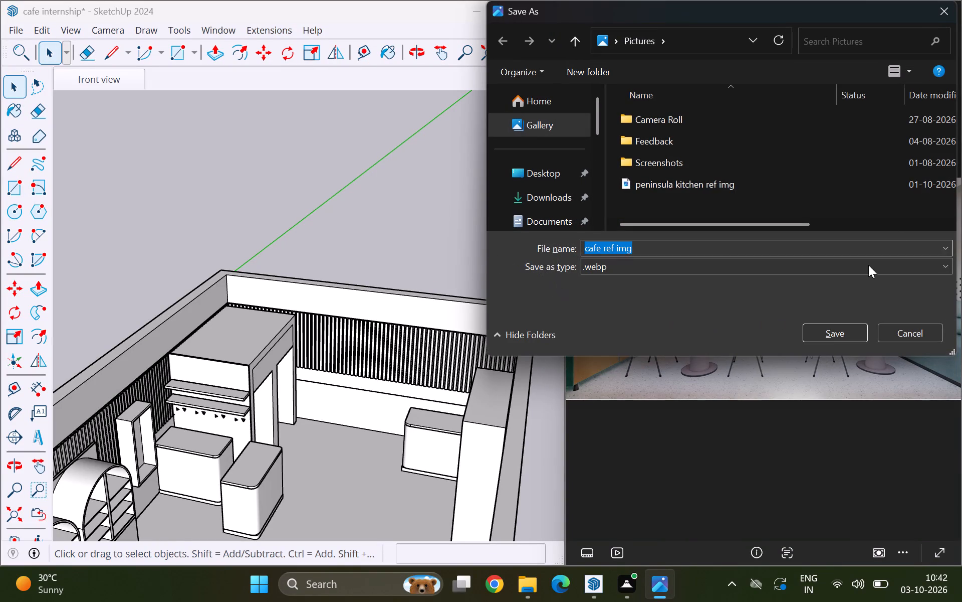
{"action": "left_click", "coordinate": [947, 12]}
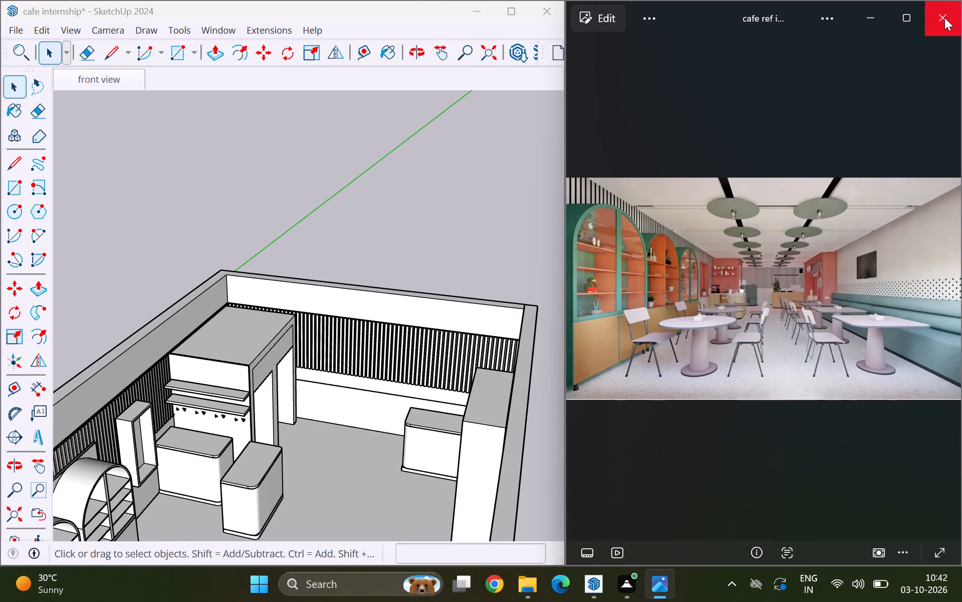
{"action": "left_click", "coordinate": [867, 9]}
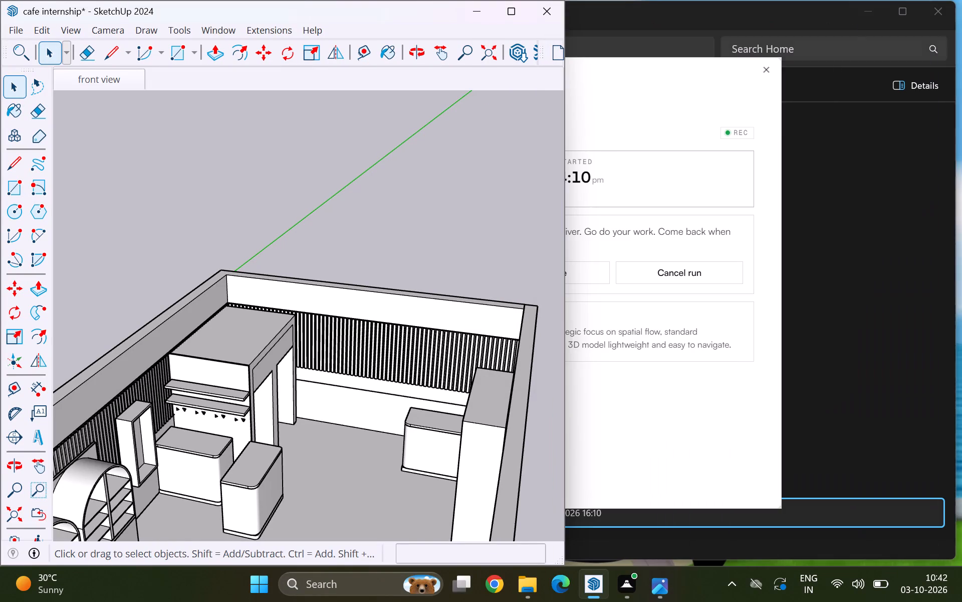
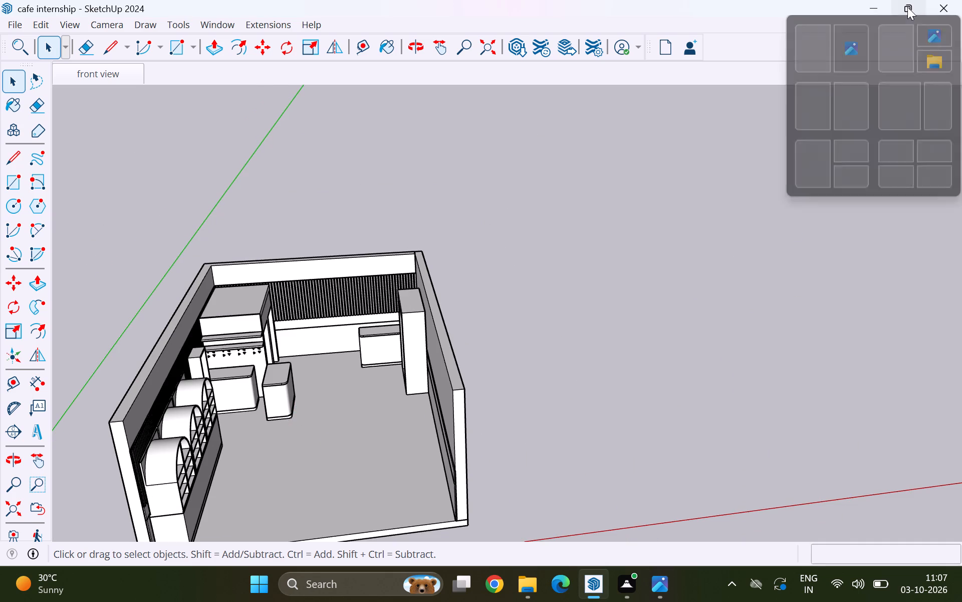
Arrange the SketchUp model and the cafe reference image side by side in a split-screen layout.
{"action": "left_click", "coordinate": [839, 60]}
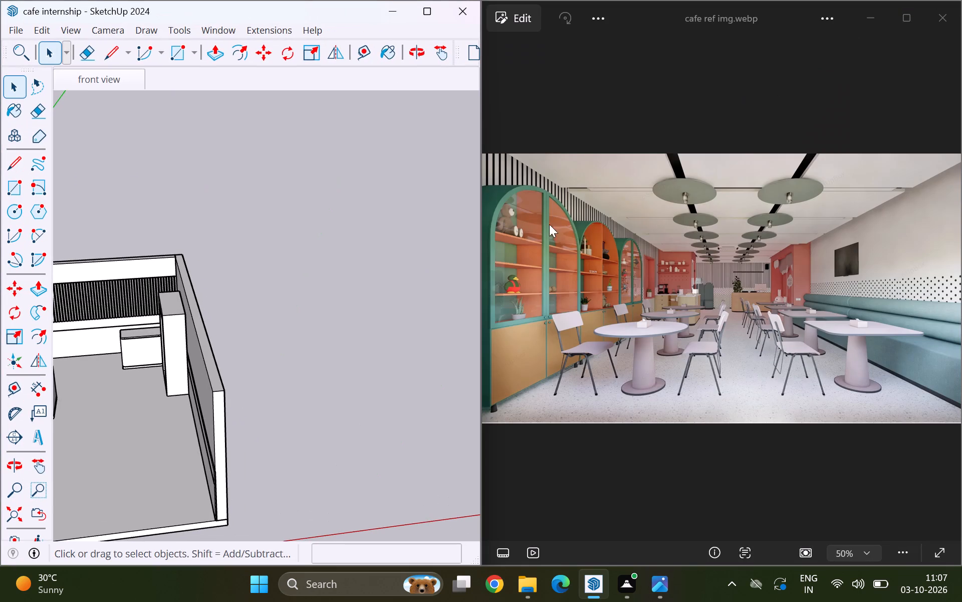
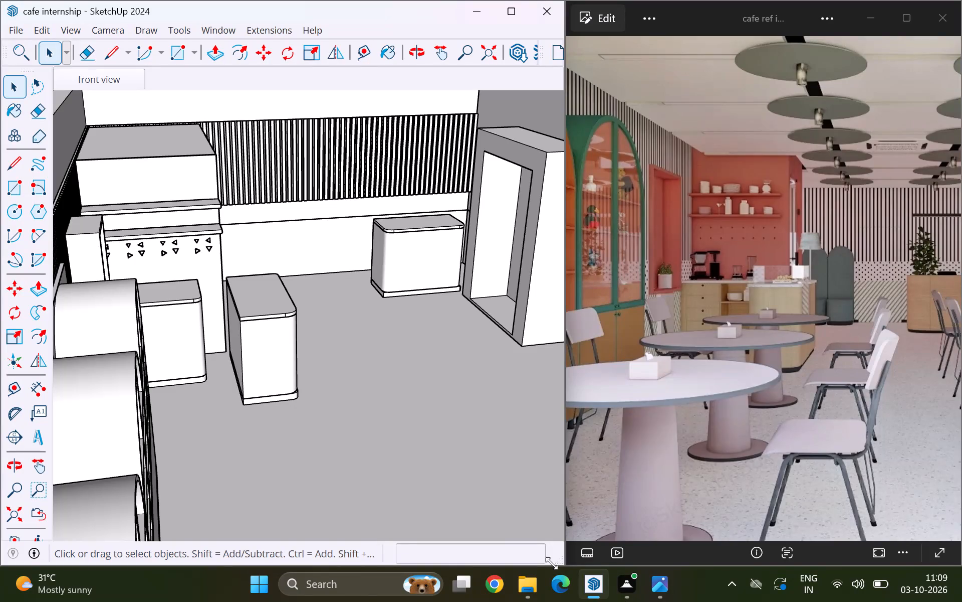
Switch to Chrome and open the Google search box on a new tab for a query.
{"action": "left_click", "coordinate": [488, 584]}
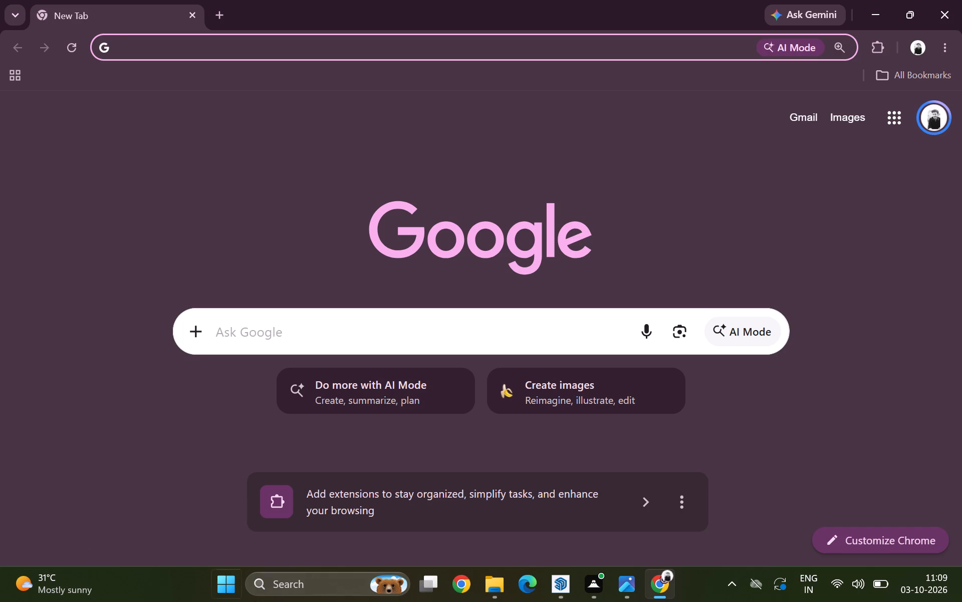
{"action": "left_click", "coordinate": [345, 337]}
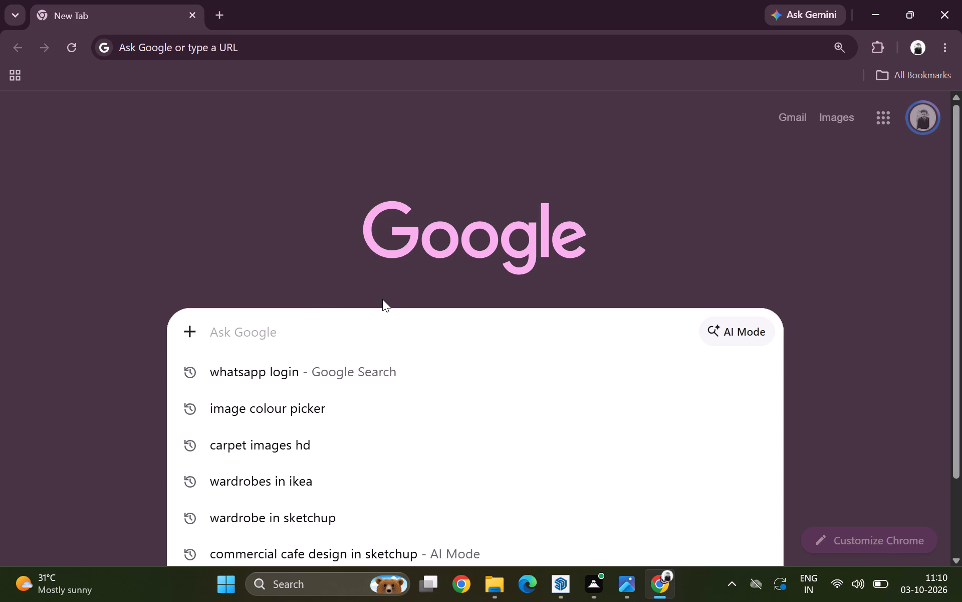
{"action": "left_click", "coordinate": [263, 340]}
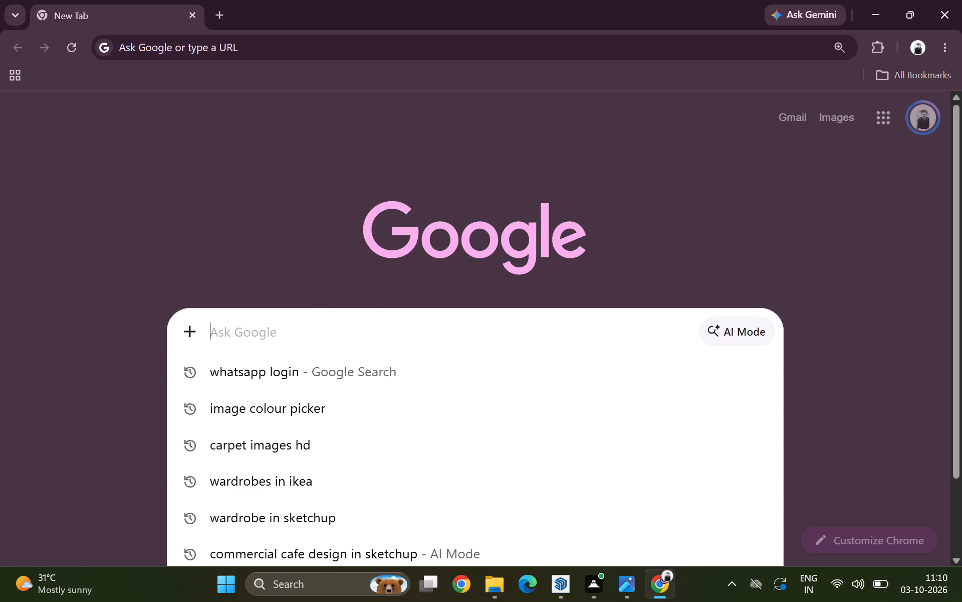
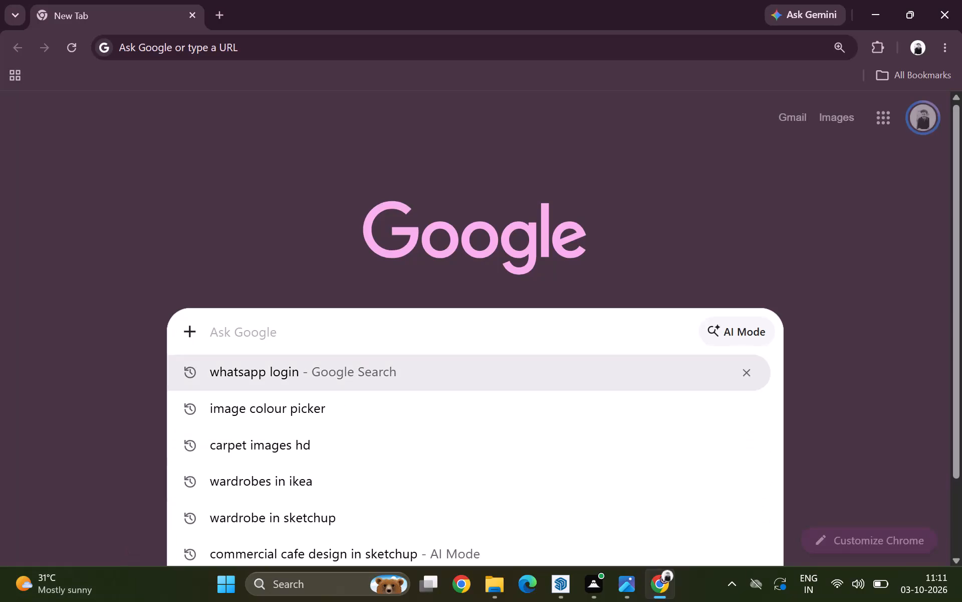
Search Google for "island kitchen layout" and show the image results.
{"action": "left_click", "coordinate": [309, 329]}
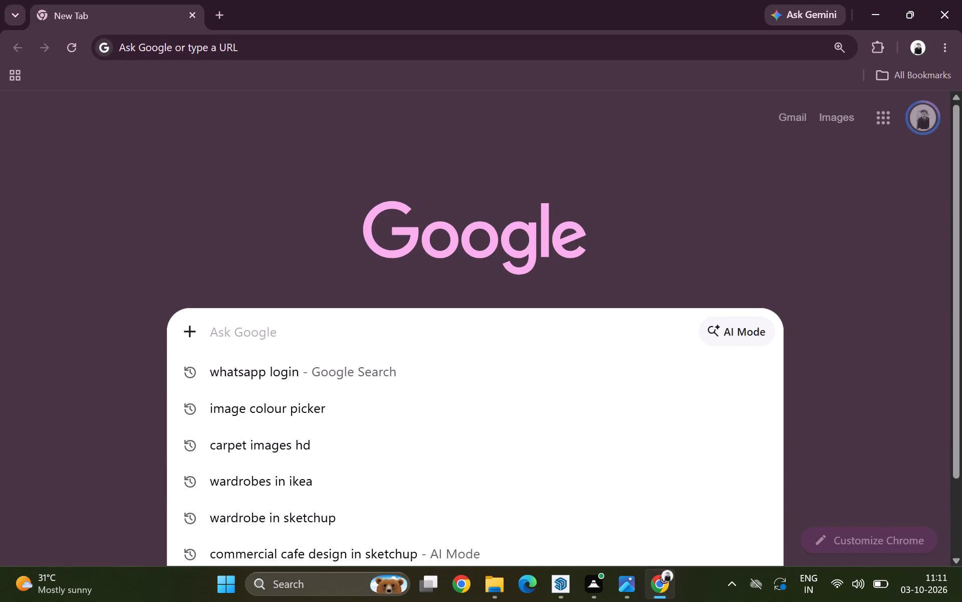
{"action": "type", "text": "kitc"}
{"action": "key", "text": "BackSpace"}
{"action": "key", "text": "BackSpace"}
{"action": "key", "text": "BackSpace"}
{"action": "key", "text": "BackSpace"}
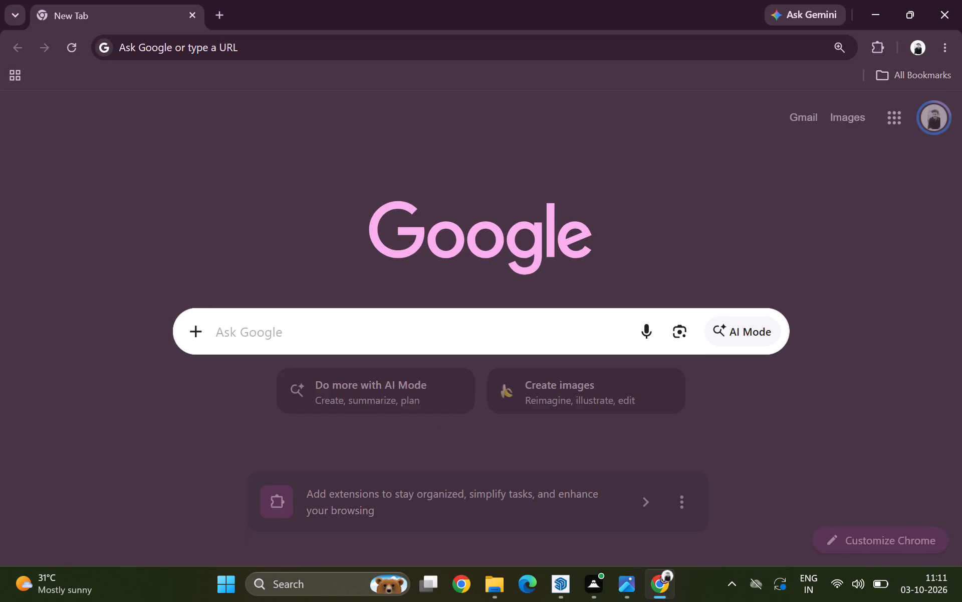
{"action": "type", "text": "island"}
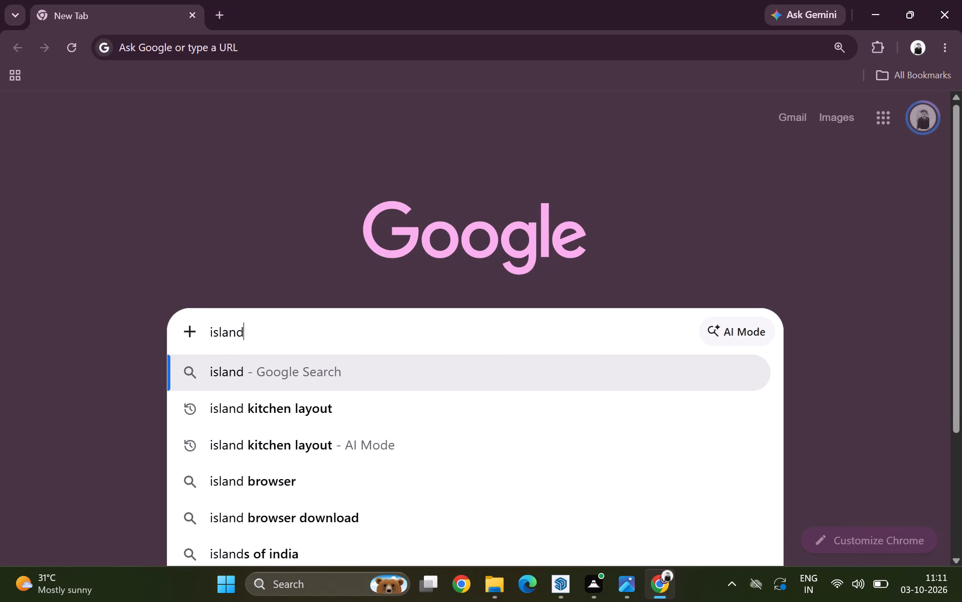
{"action": "key", "text": "space"}
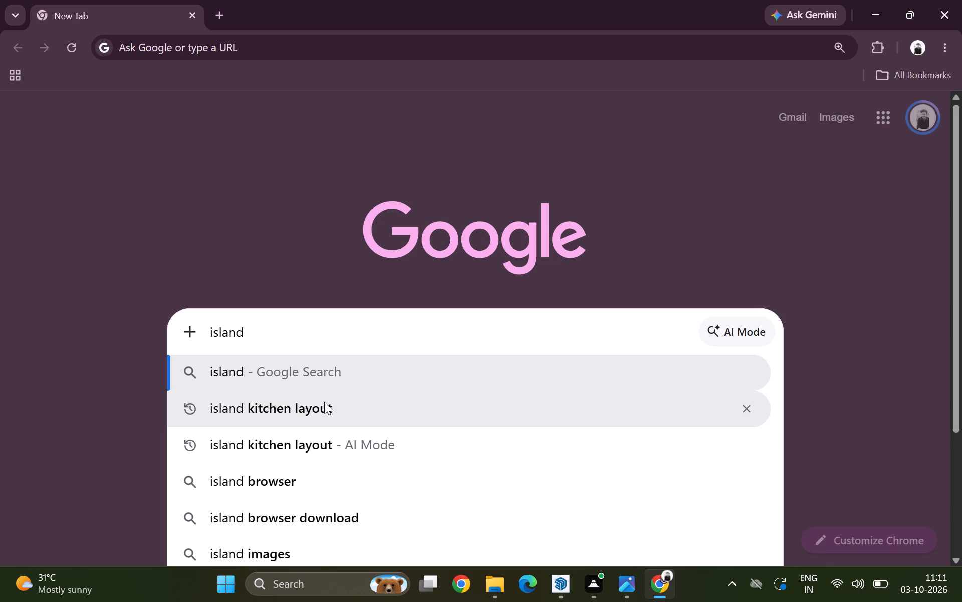
{"action": "left_click", "coordinate": [324, 402]}
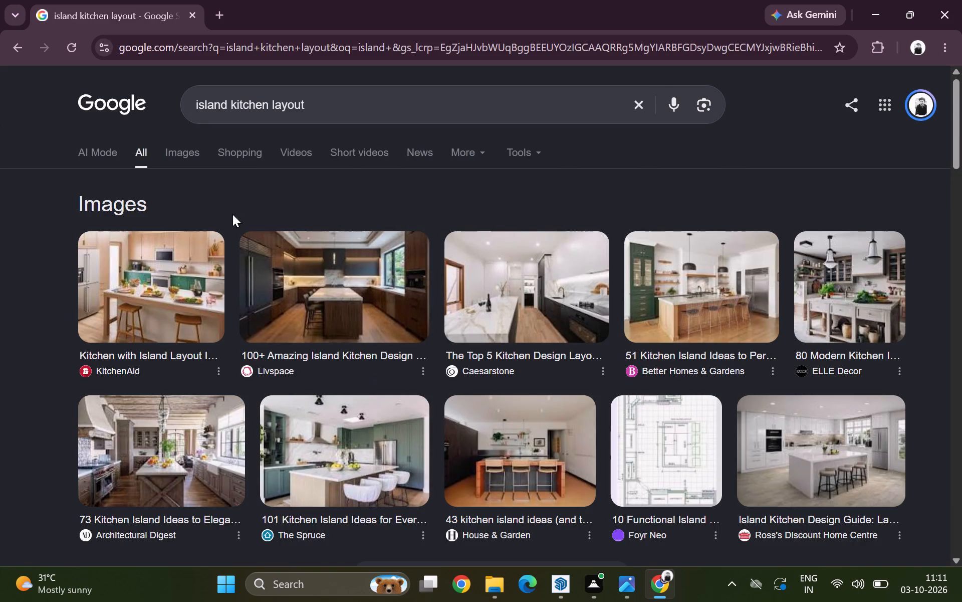
{"action": "left_click", "coordinate": [181, 154]}
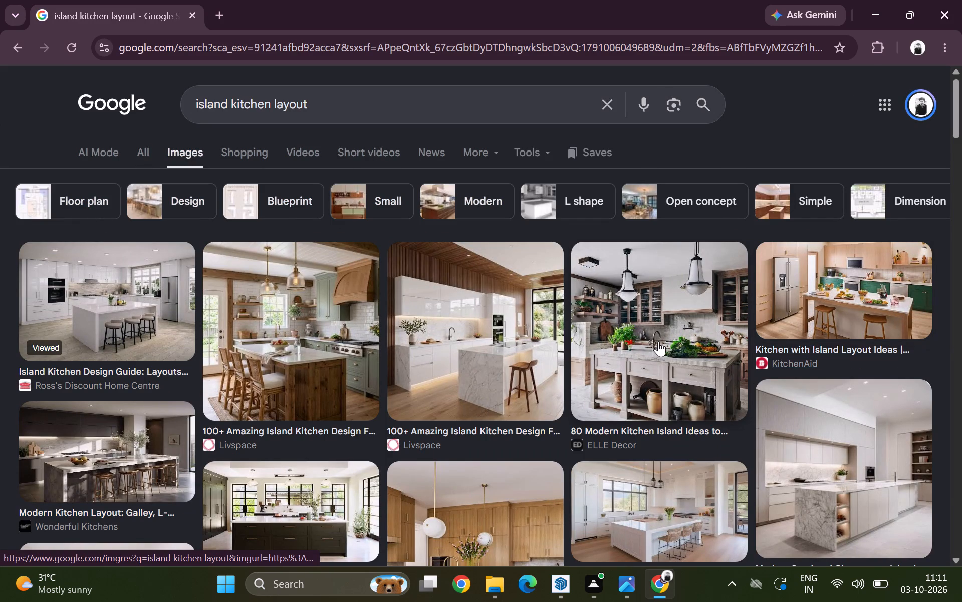
Preview the Livspace image of the white kitchen with a marble island and view its source page, then close that page.
{"action": "left_click", "coordinate": [506, 321]}
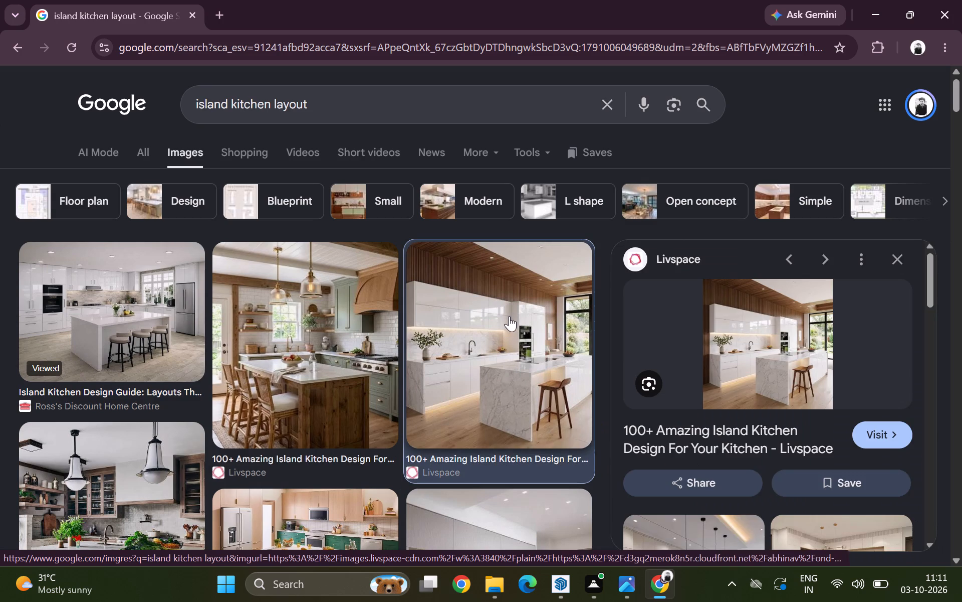
{"action": "left_click", "coordinate": [509, 316]}
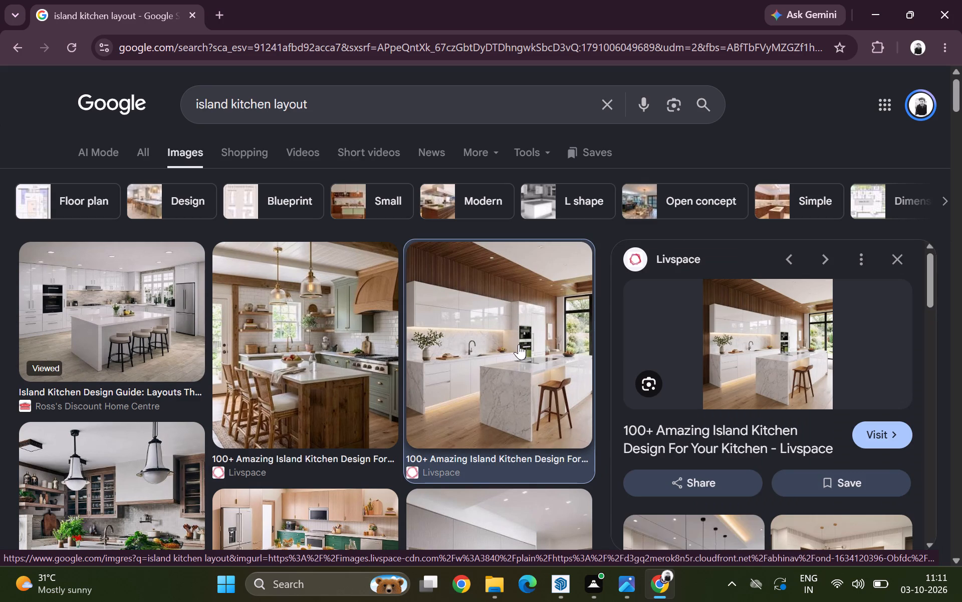
{"action": "left_click", "coordinate": [519, 351]}
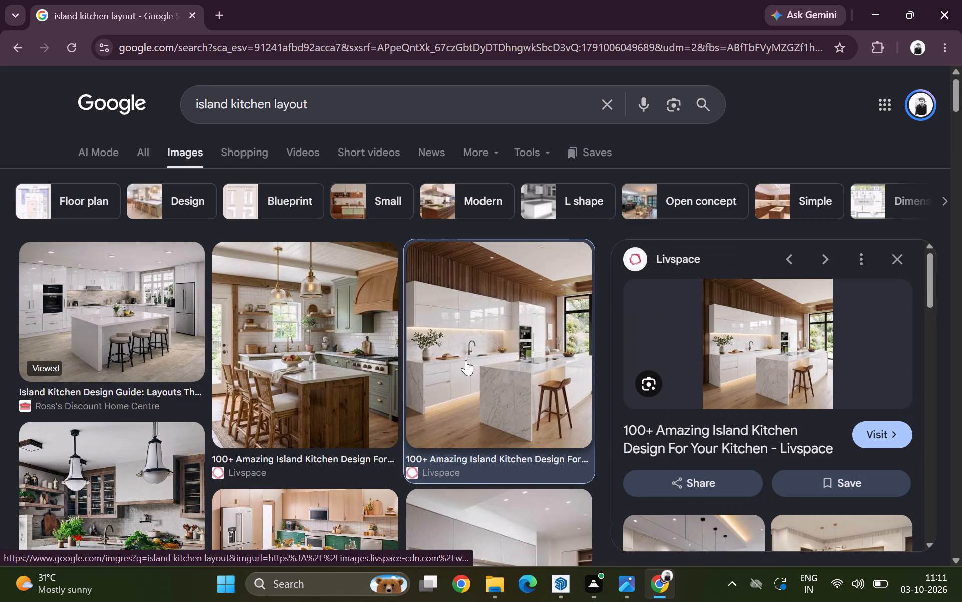
{"action": "left_click", "coordinate": [310, 317]}
{"action": "left_click", "coordinate": [507, 341]}
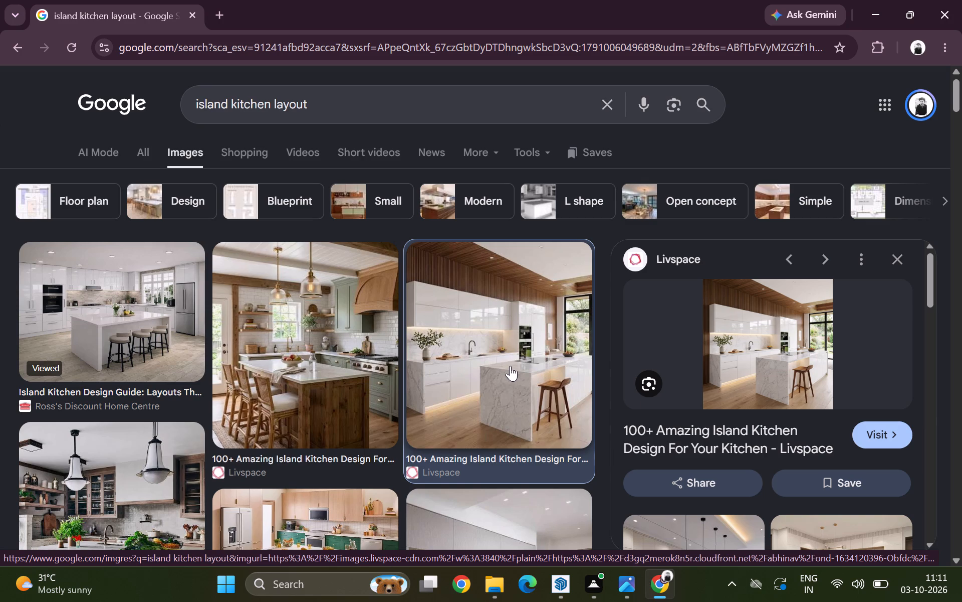
{"action": "left_click", "coordinate": [762, 362]}
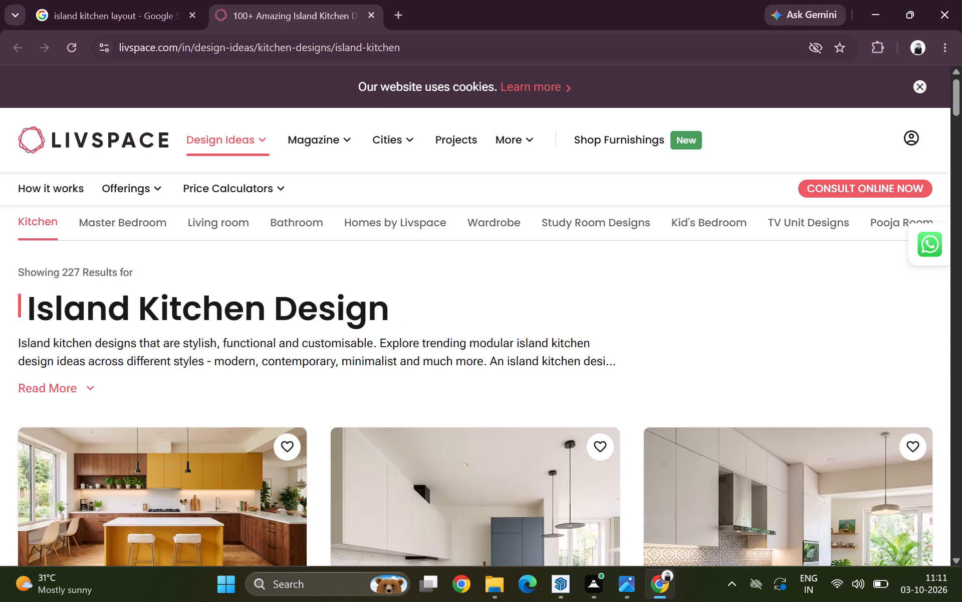
{"action": "left_click", "coordinate": [370, 14]}
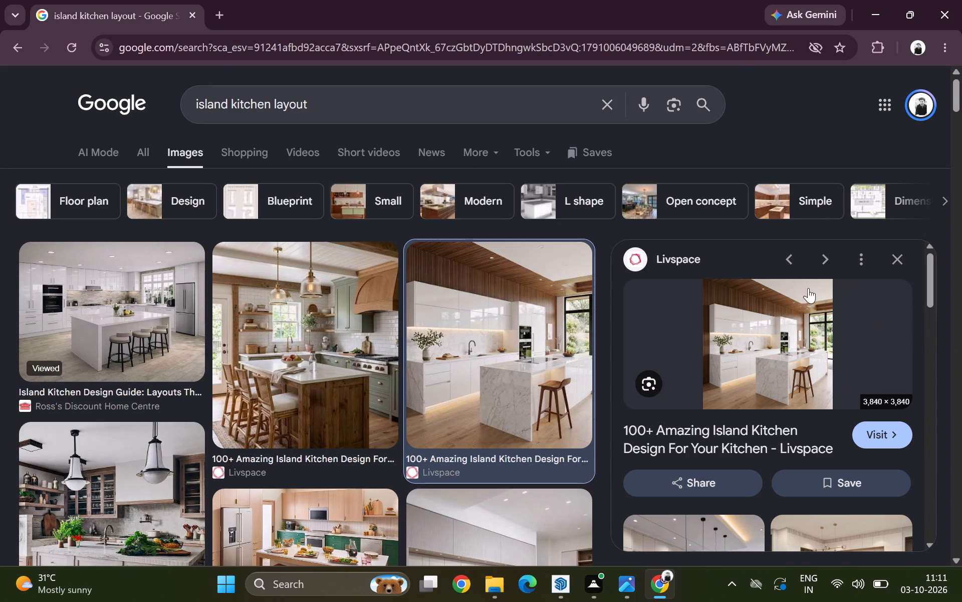
Reopen the source page of the Livspace image, browse its island kitchen designs, and close the page.
{"action": "scroll", "coordinate": [789, 348], "scroll_direction": "up", "scroll_amount": 3}
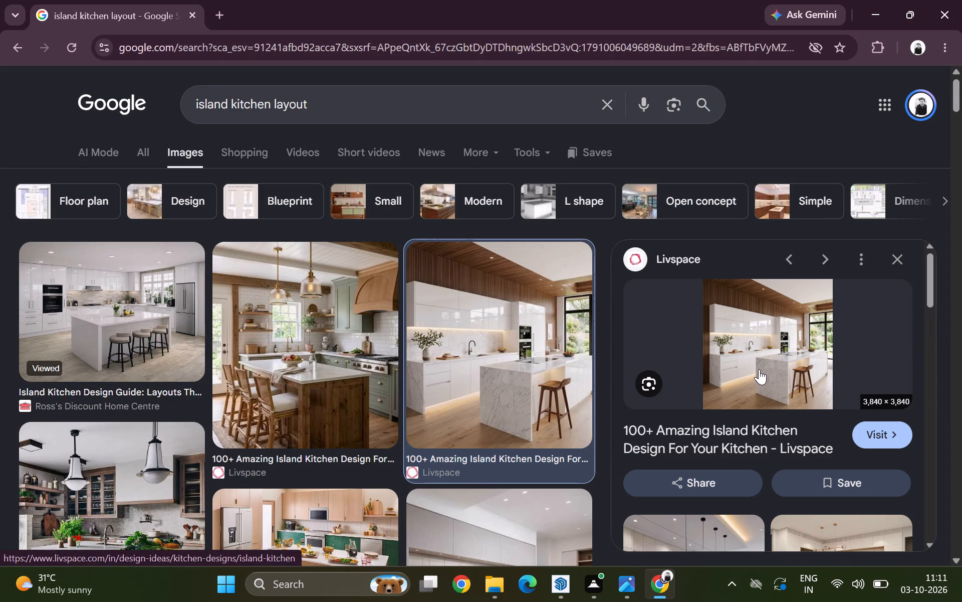
{"action": "left_click", "coordinate": [861, 259]}
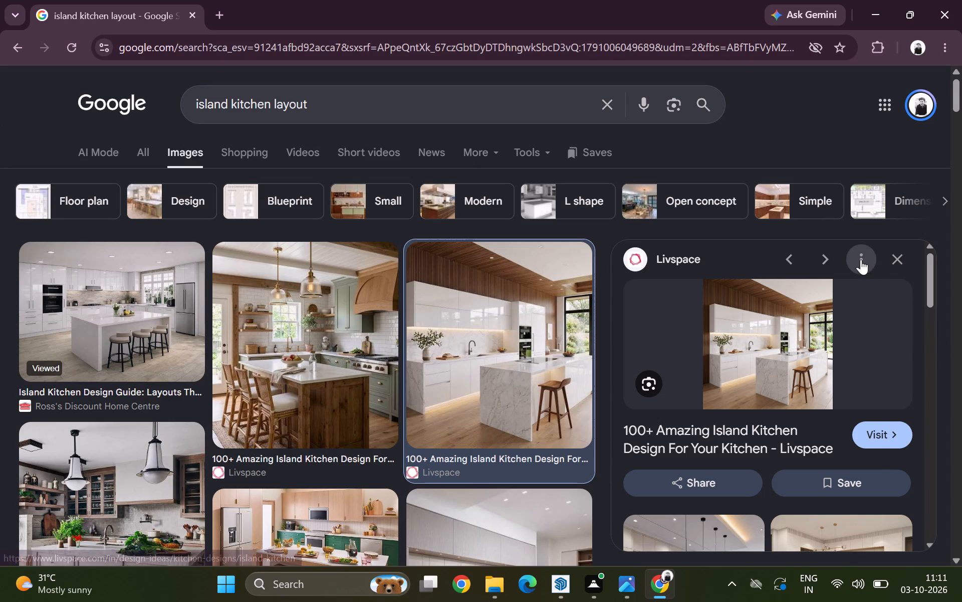
{"action": "left_click", "coordinate": [694, 351]}
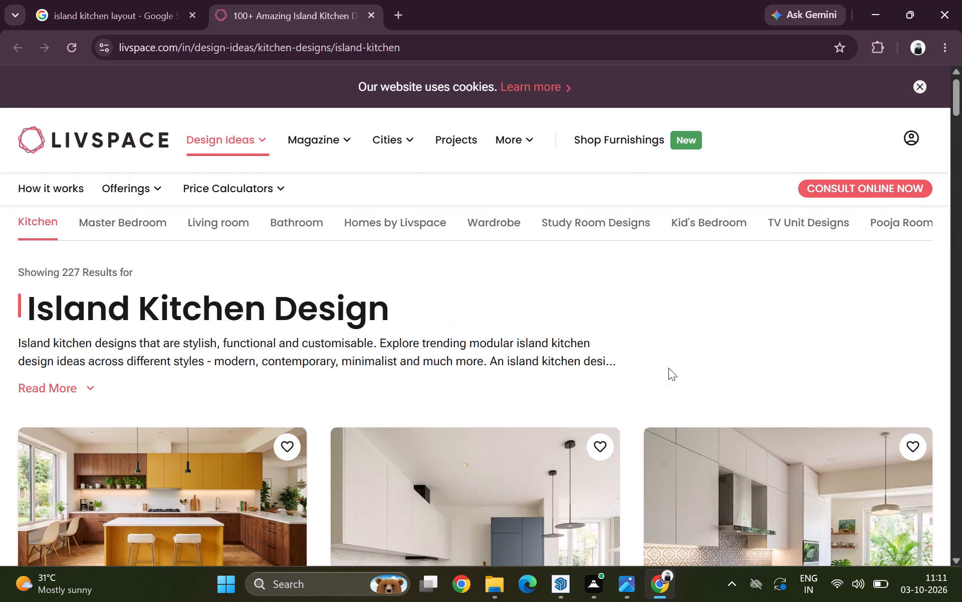
{"action": "scroll", "coordinate": [663, 341], "scroll_direction": "down", "scroll_amount": 2}
{"action": "scroll", "coordinate": [700, 360], "scroll_direction": "down", "scroll_amount": 2}
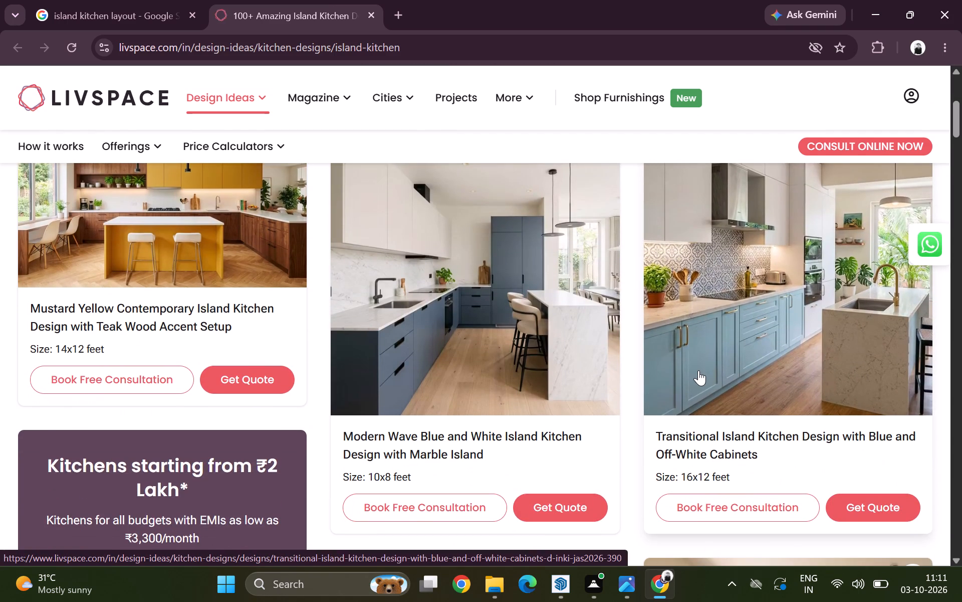
{"action": "scroll", "coordinate": [698, 370], "scroll_direction": "down", "scroll_amount": 2}
{"action": "scroll", "coordinate": [697, 375], "scroll_direction": "up", "scroll_amount": 4}
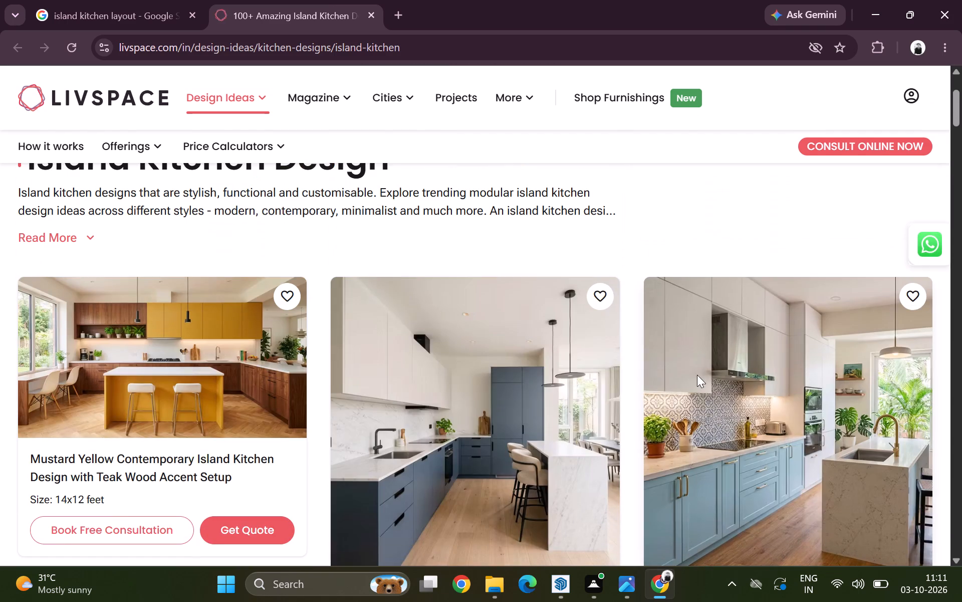
{"action": "scroll", "coordinate": [697, 375], "scroll_direction": "down", "scroll_amount": 6}
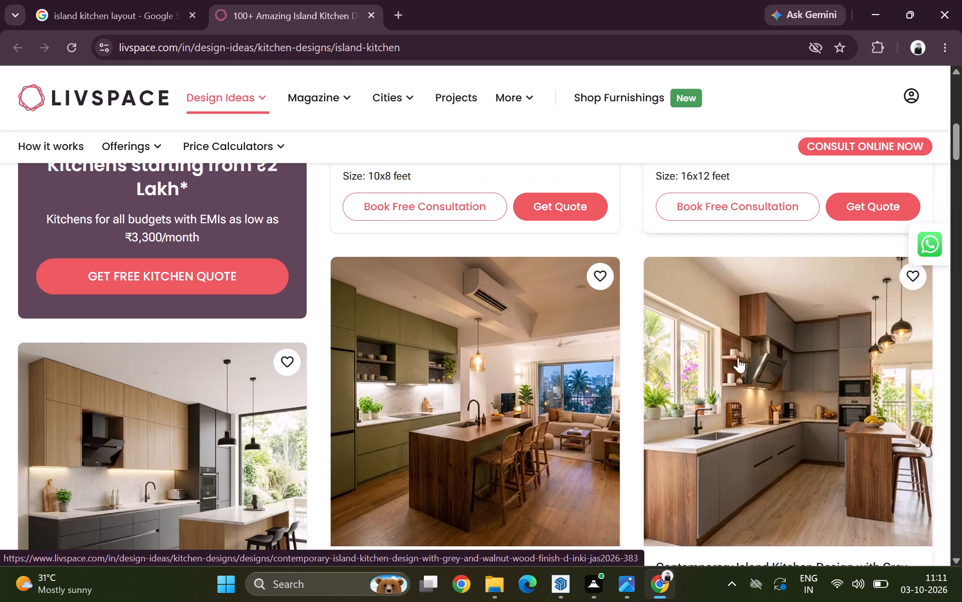
{"action": "left_click", "coordinate": [371, 15]}
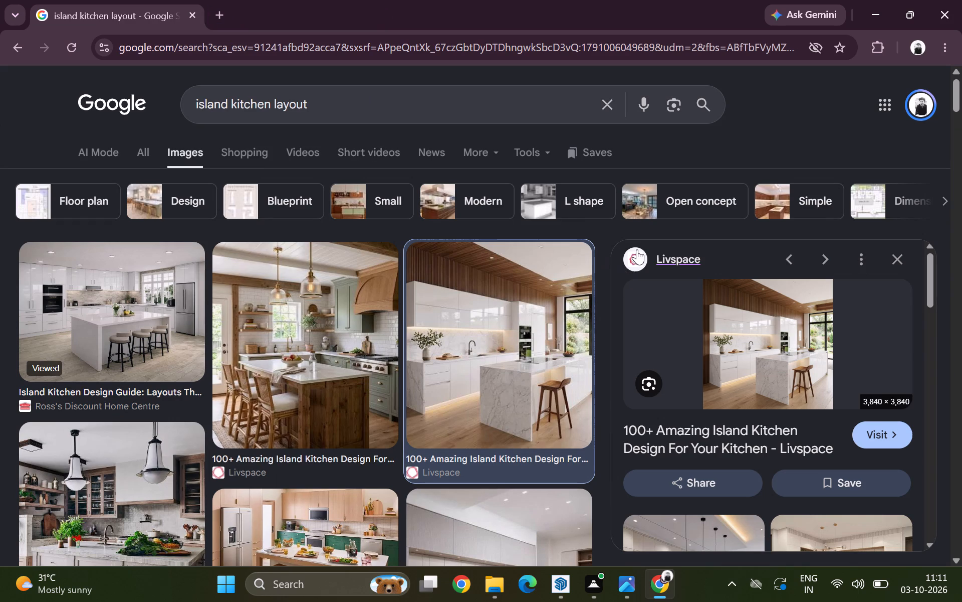
Compare other island kitchen image results, previewing the Livspace steel-and-champagne and marble-island kitchens and the Ross's Discount Home Centre kitchen.
{"action": "scroll", "coordinate": [514, 317], "scroll_direction": "down", "scroll_amount": 3}
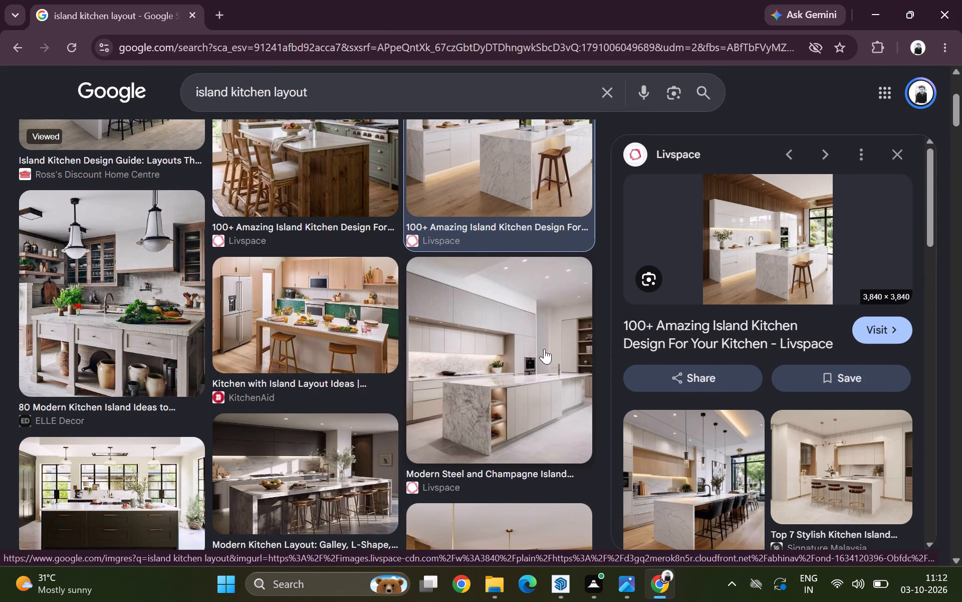
{"action": "left_click", "coordinate": [525, 344]}
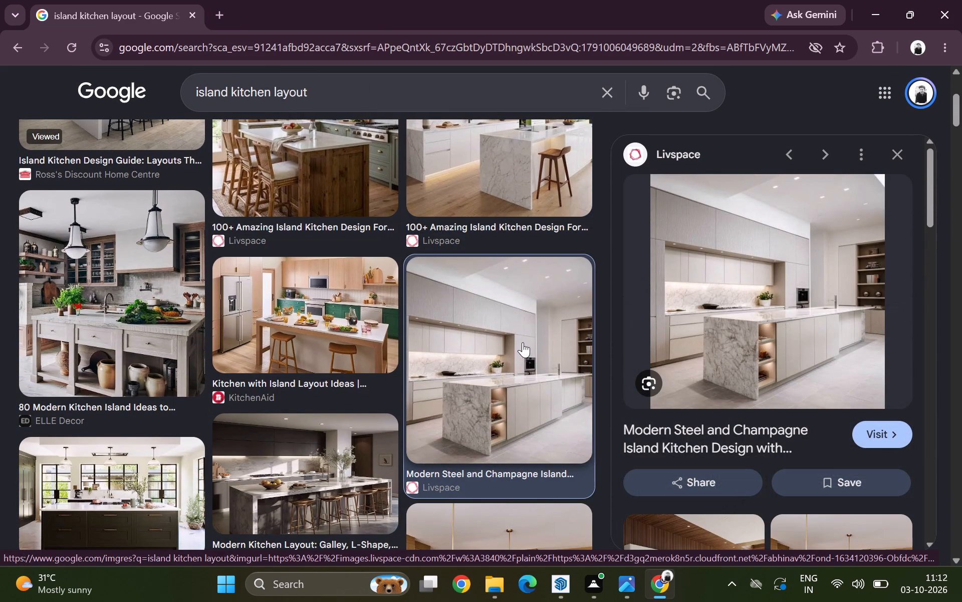
{"action": "scroll", "coordinate": [551, 337], "scroll_direction": "up", "scroll_amount": 1}
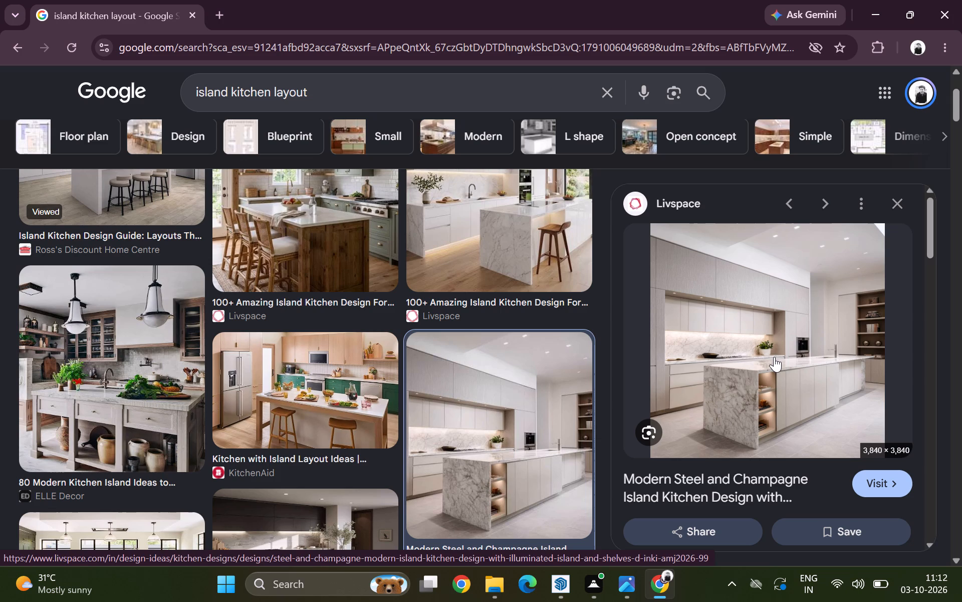
{"action": "scroll", "coordinate": [511, 399], "scroll_direction": "up", "scroll_amount": 2}
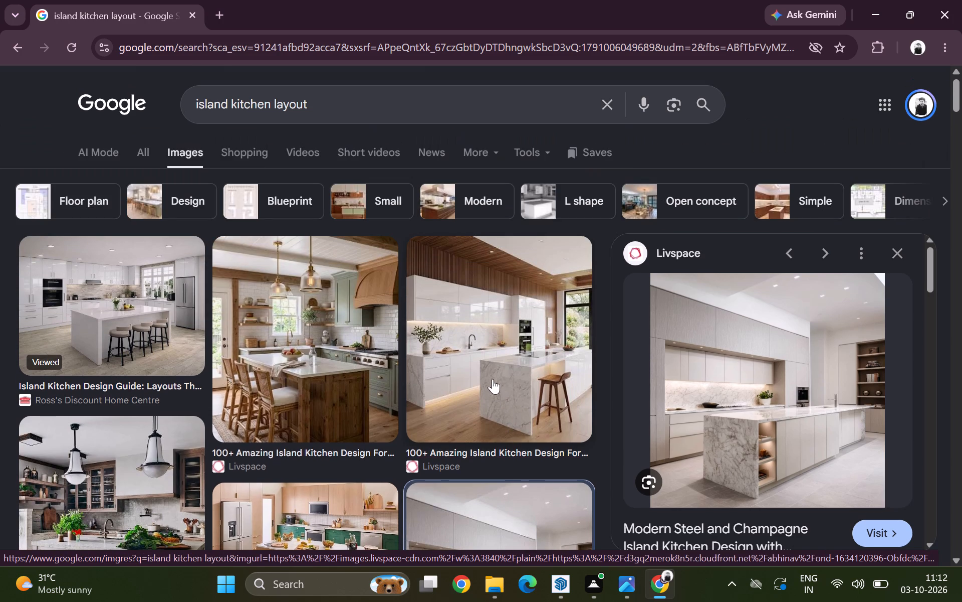
{"action": "left_click", "coordinate": [492, 376]}
{"action": "scroll", "coordinate": [800, 305], "scroll_direction": "up", "scroll_amount": 3}
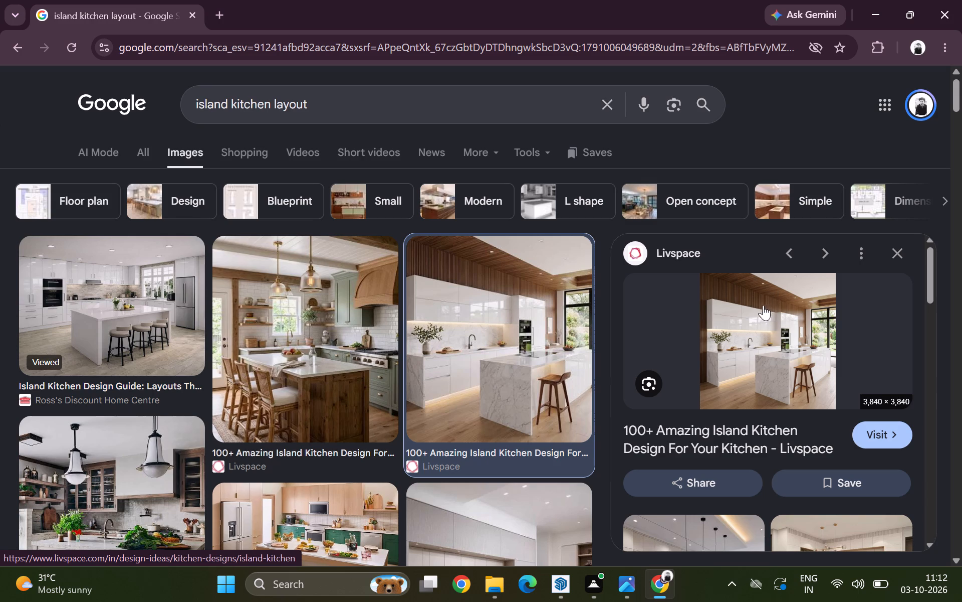
{"action": "left_click", "coordinate": [133, 280]}
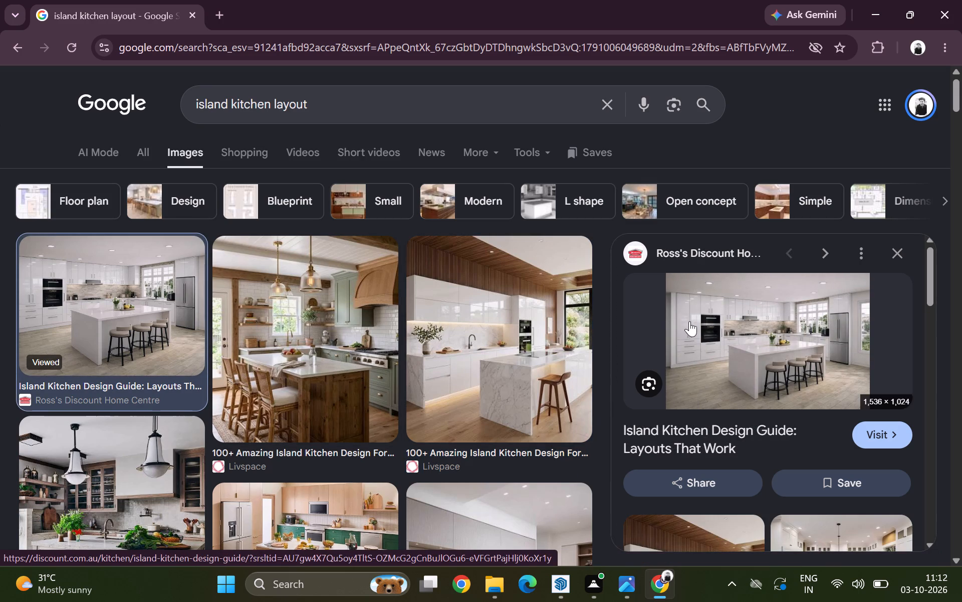
{"action": "scroll", "coordinate": [505, 370], "scroll_direction": "down", "scroll_amount": 3}
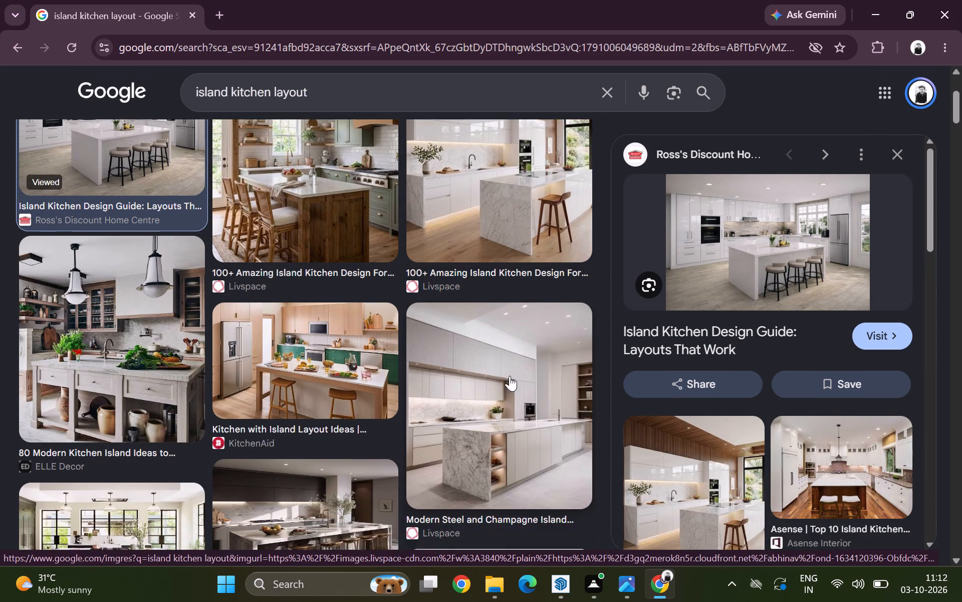
{"action": "scroll", "coordinate": [510, 376], "scroll_direction": "down", "scroll_amount": 1}
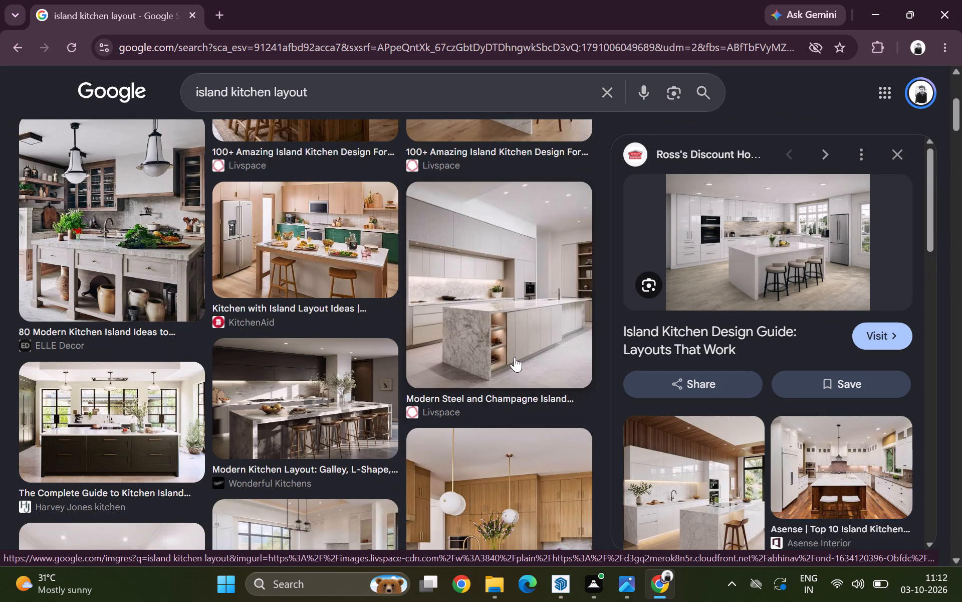
Save the Wonderful Kitchens dark island kitchen image to Downloads as JPEG "modern-kitchen-island-social-zone" and show it in its folder.
{"action": "left_click", "coordinate": [290, 397]}
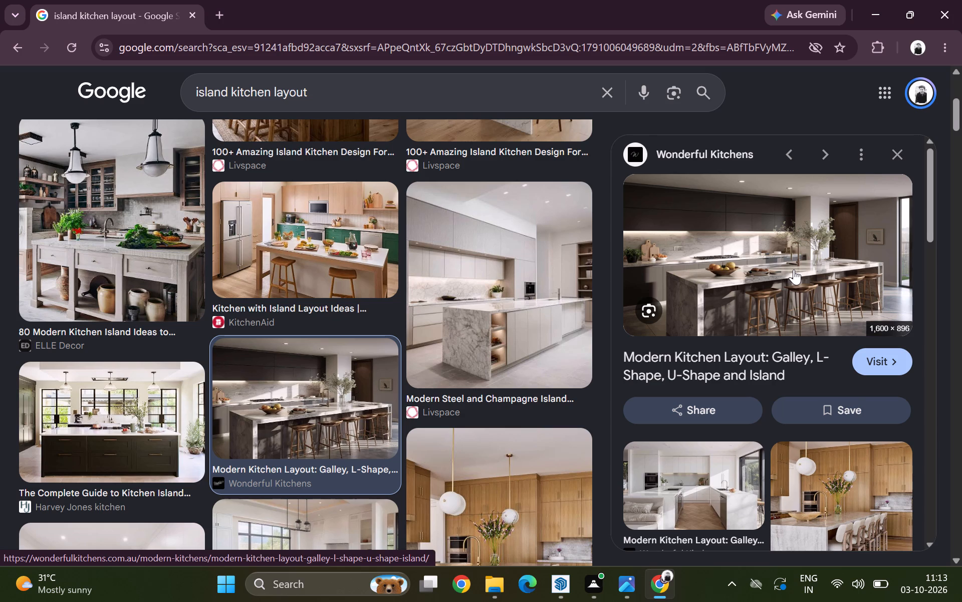
{"action": "right_click", "coordinate": [804, 239]}
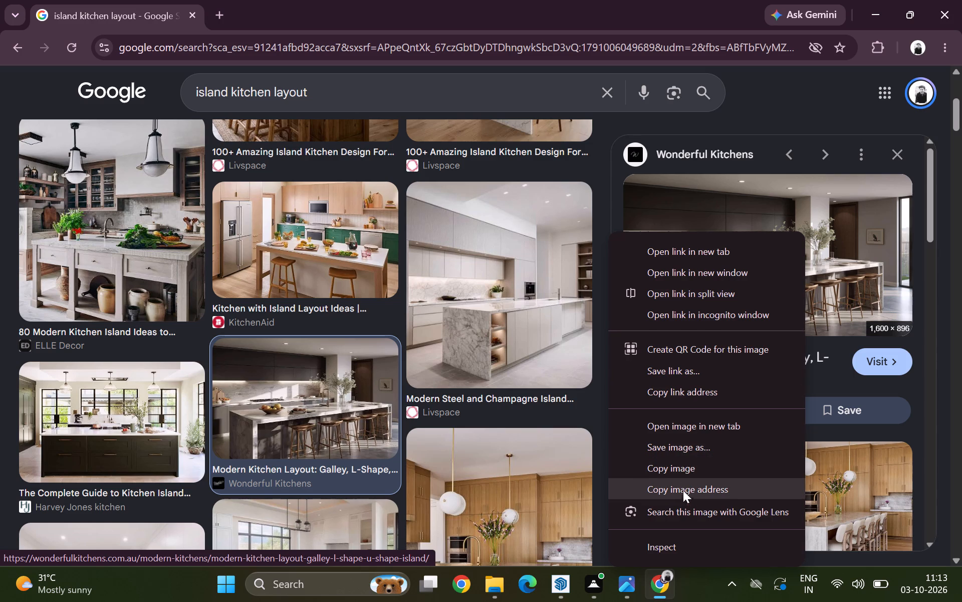
{"action": "left_click", "coordinate": [689, 444]}
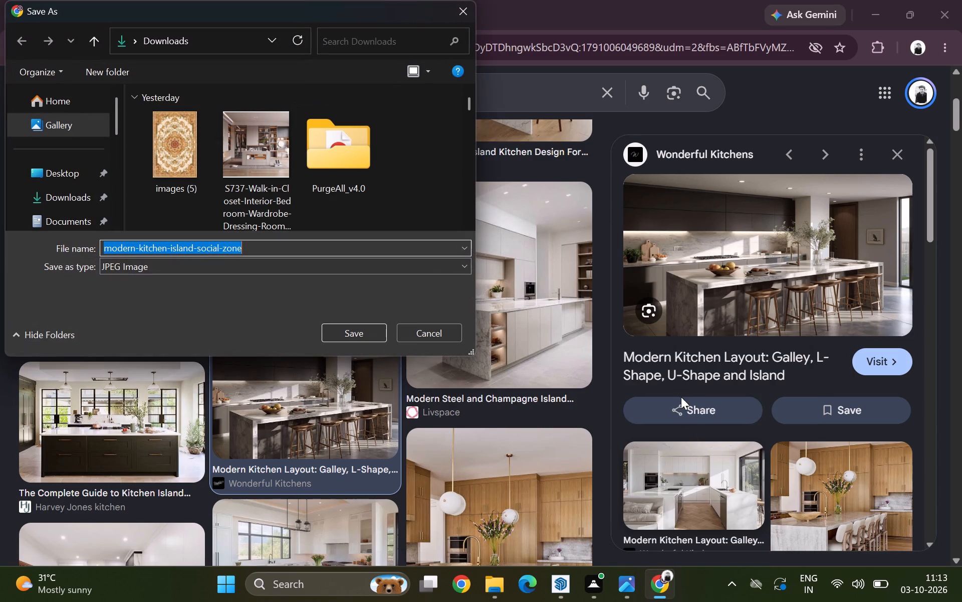
{"action": "left_click", "coordinate": [357, 337]}
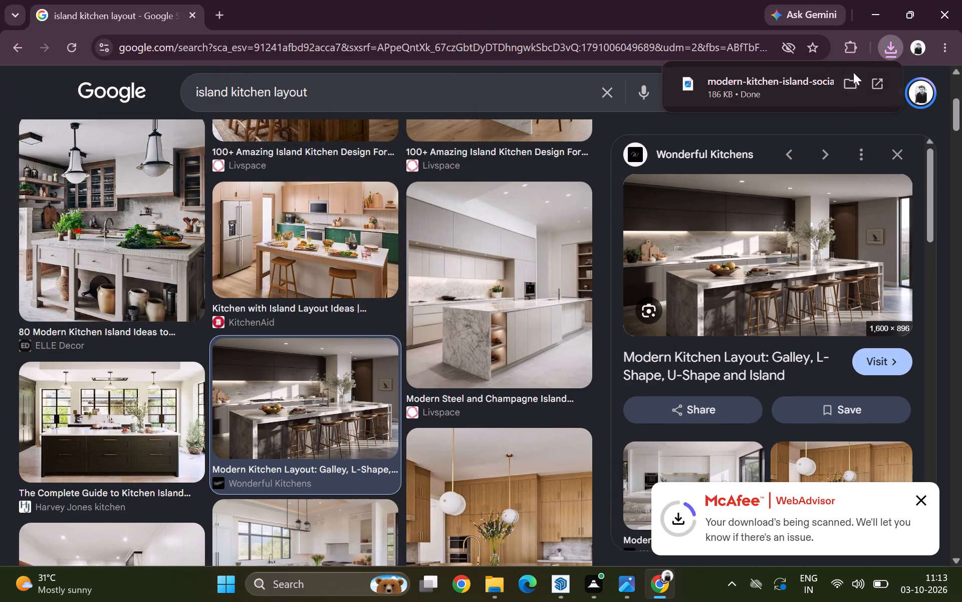
{"action": "left_click", "coordinate": [853, 83]}
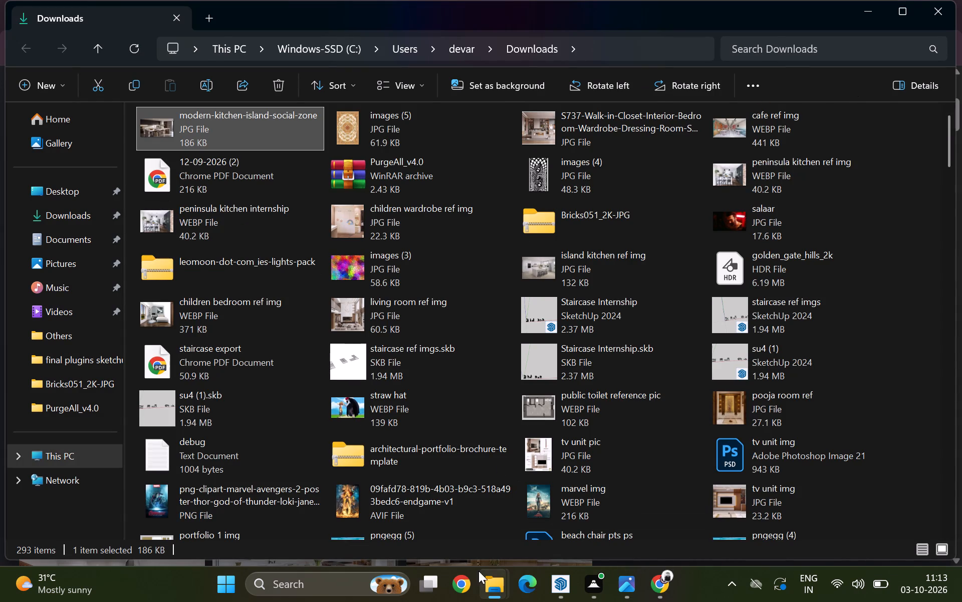
Return to Chrome and search Google for "whatsapp login" in a new tab.
{"action": "left_click", "coordinate": [650, 578]}
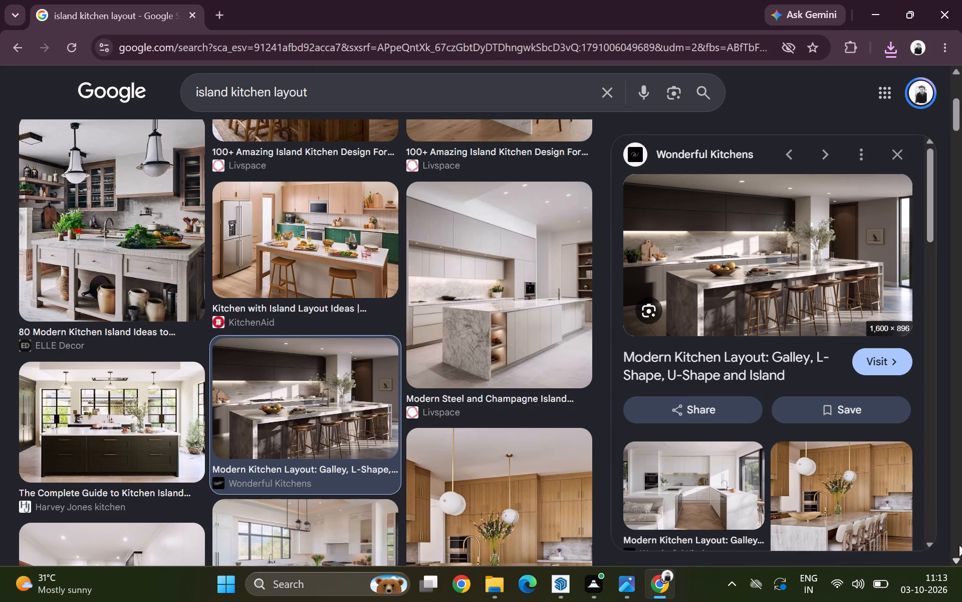
{"action": "left_click", "coordinate": [215, 9]}
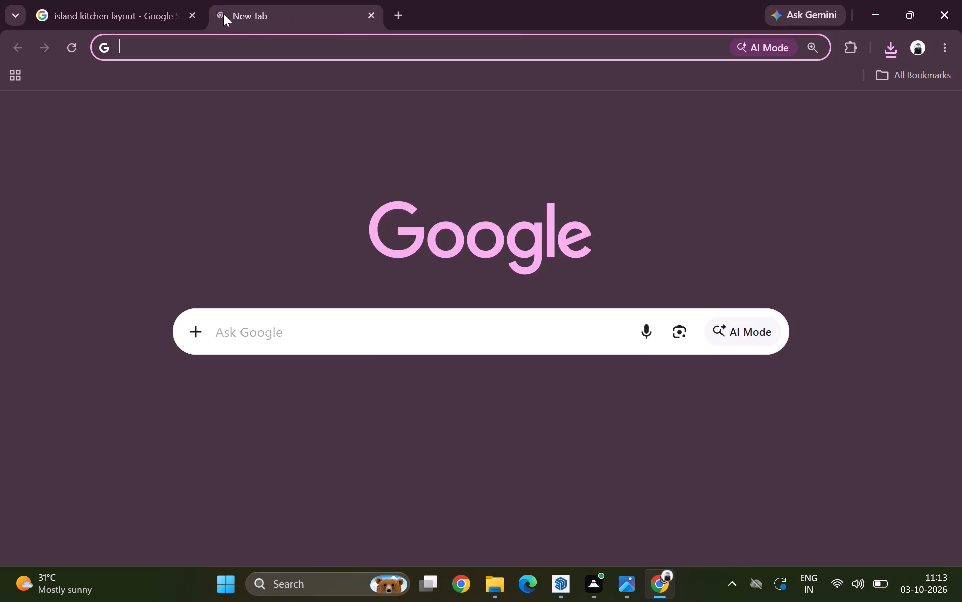
{"action": "left_click", "coordinate": [324, 321]}
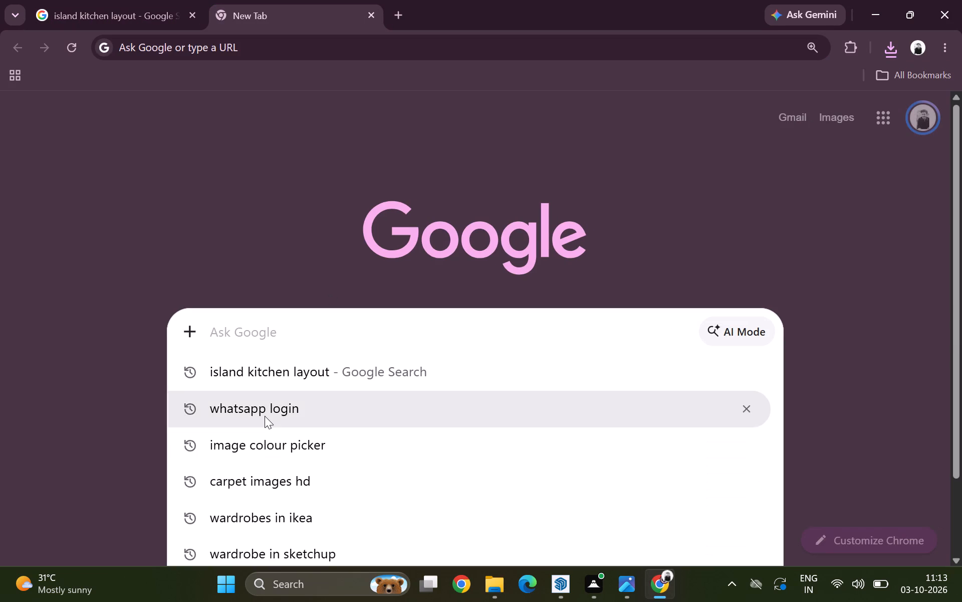
{"action": "left_click", "coordinate": [265, 416]}
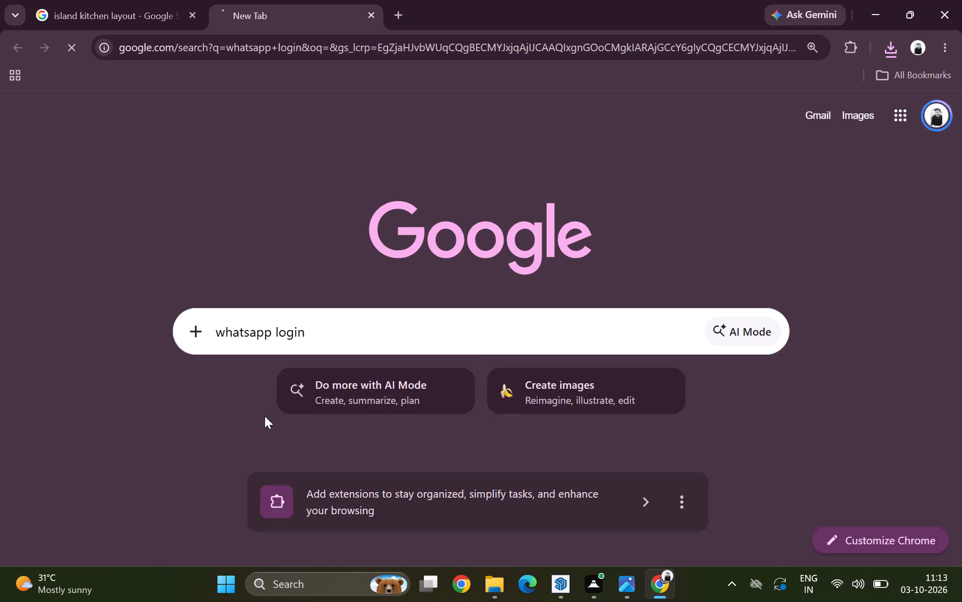
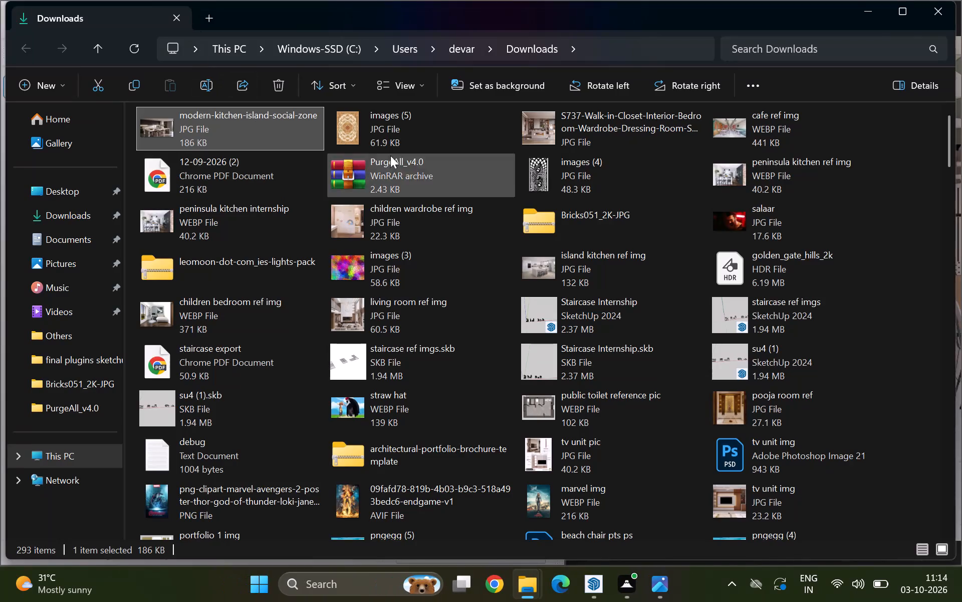
Minimize the Downloads folder window to return to the "cafe internship" model in SketchUp and its reference image.
{"action": "left_click", "coordinate": [872, 9]}
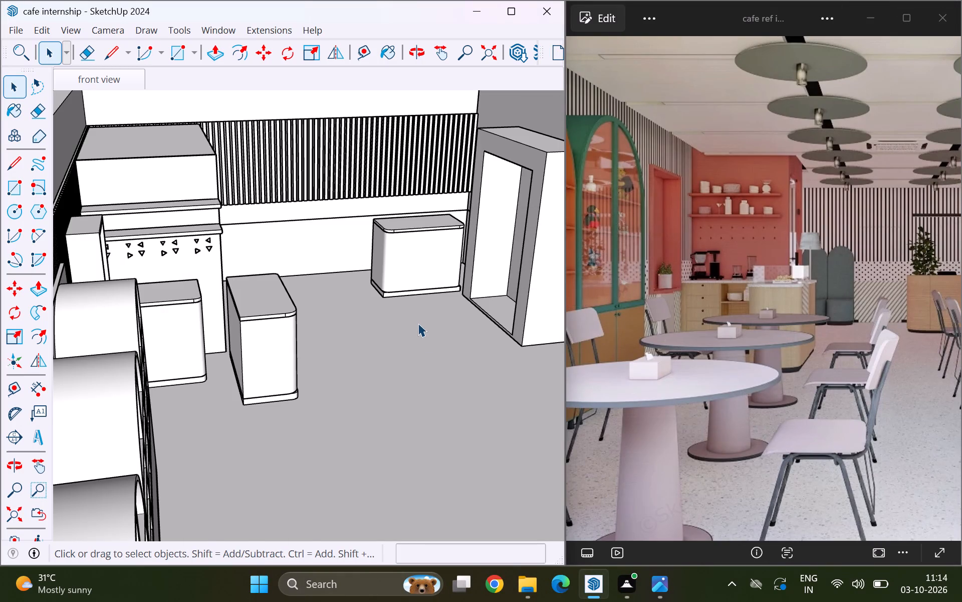
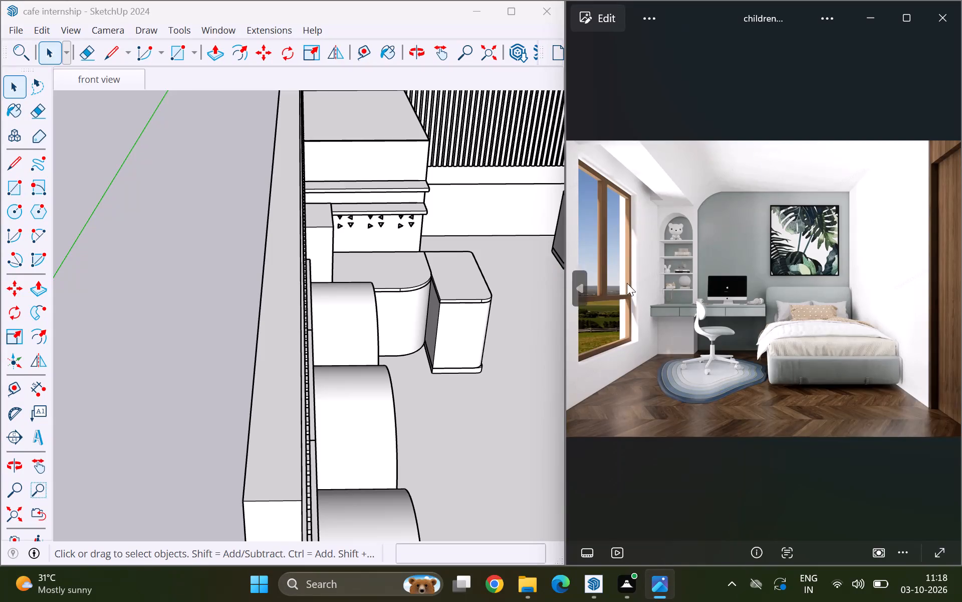
Switch the displayed reference picture from the children's bedroom back to the cafe interior image.
{"action": "left_click", "coordinate": [579, 291]}
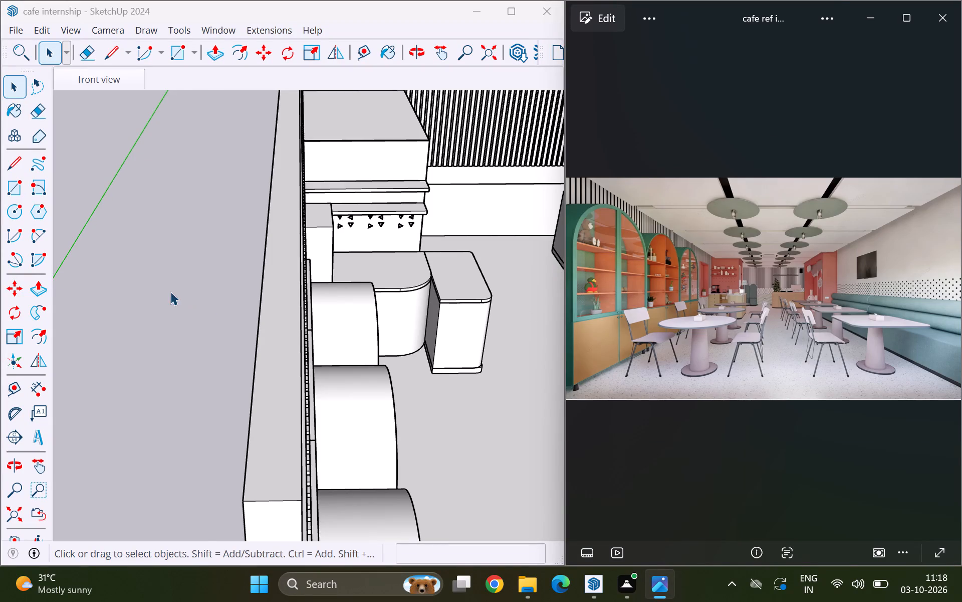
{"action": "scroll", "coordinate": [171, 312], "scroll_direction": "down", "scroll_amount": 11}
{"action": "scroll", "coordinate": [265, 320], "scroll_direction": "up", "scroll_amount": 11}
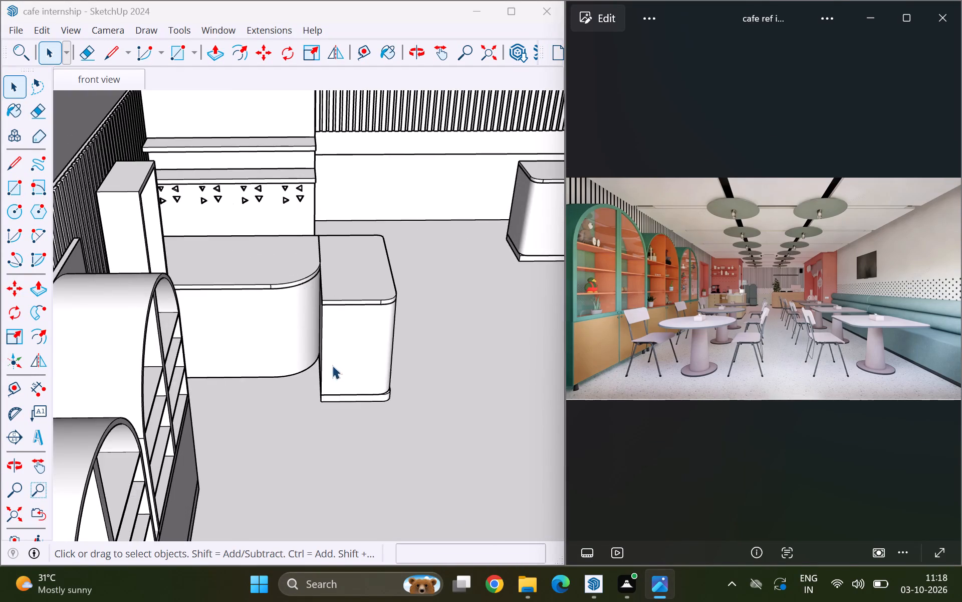
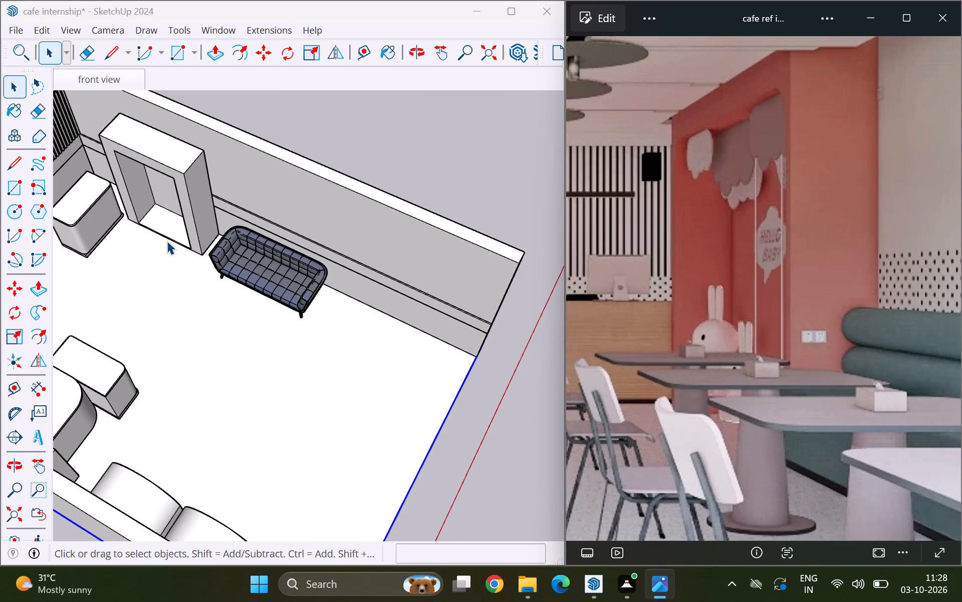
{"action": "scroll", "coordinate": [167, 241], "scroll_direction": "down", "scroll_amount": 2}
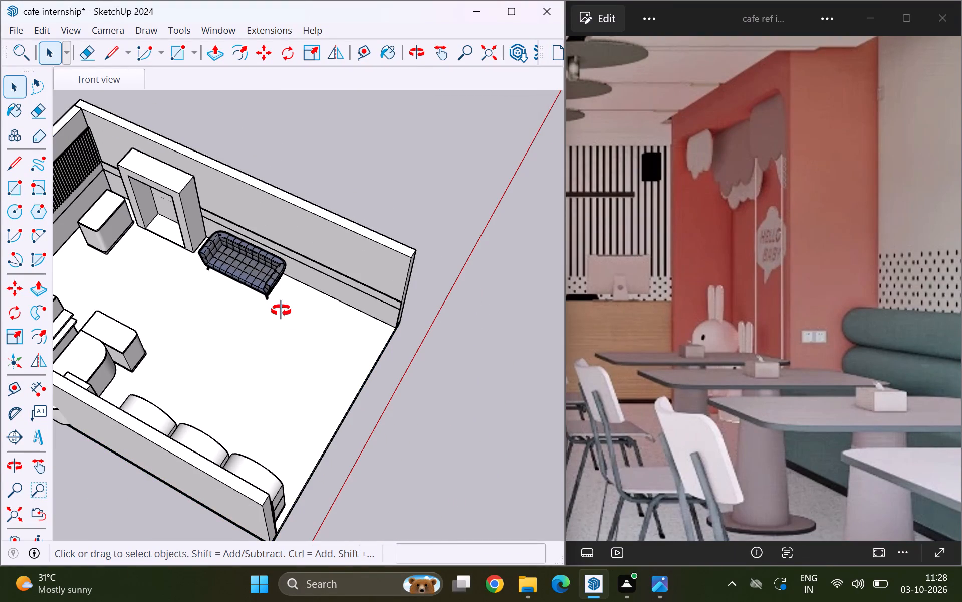
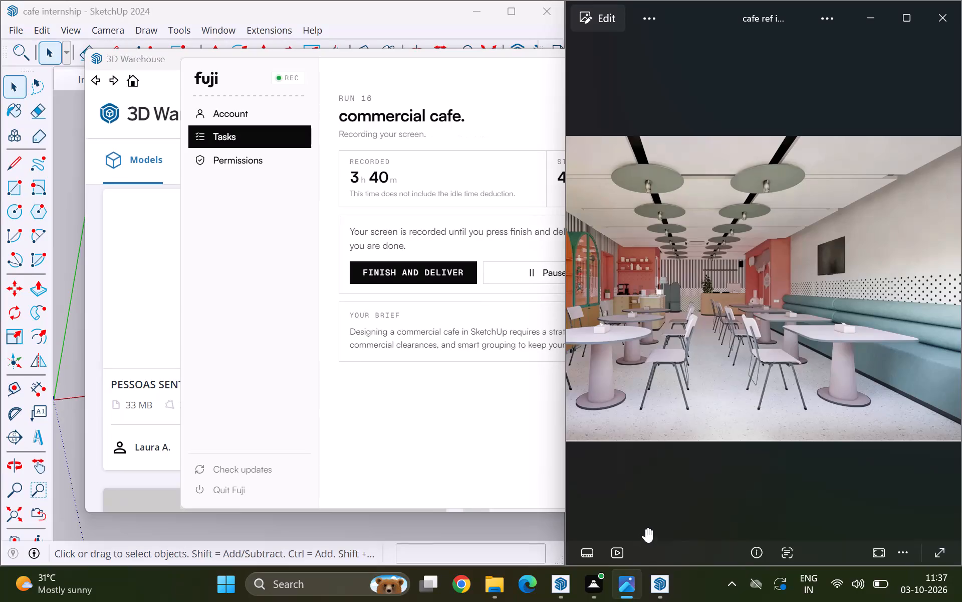
Switch to the window group holding the SketchUp cafe model and the cafe reference image side by side.
{"action": "left_click", "coordinate": [638, 325]}
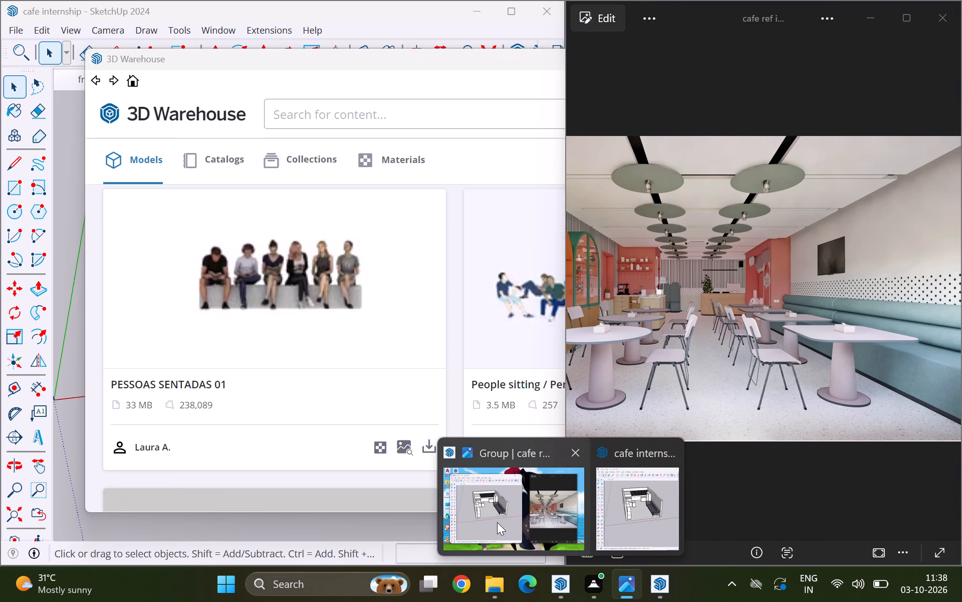
{"action": "left_click", "coordinate": [497, 522]}
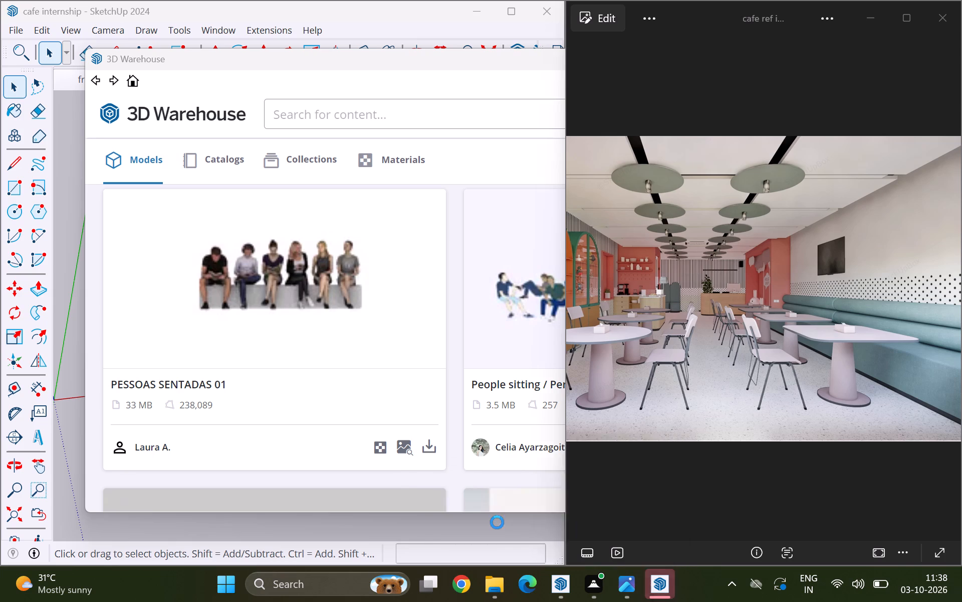
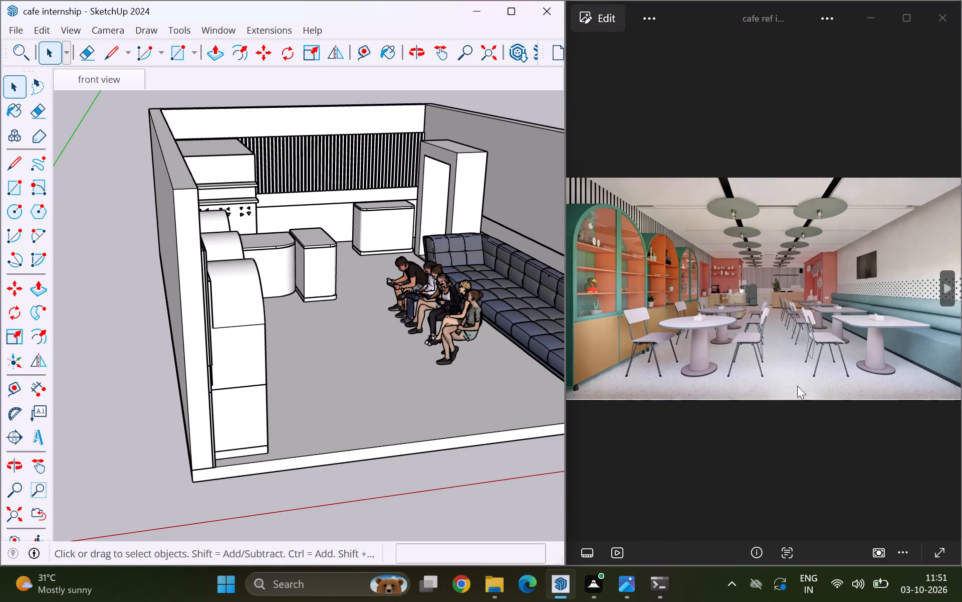
Close the open Terminal window from the taskbar.
{"action": "right_click", "coordinate": [664, 590]}
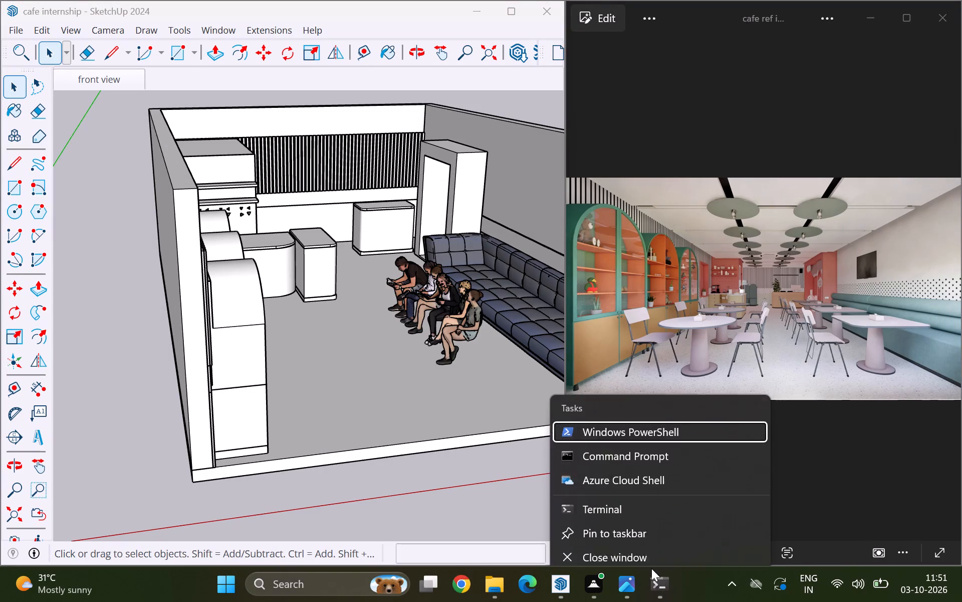
{"action": "left_click", "coordinate": [636, 548]}
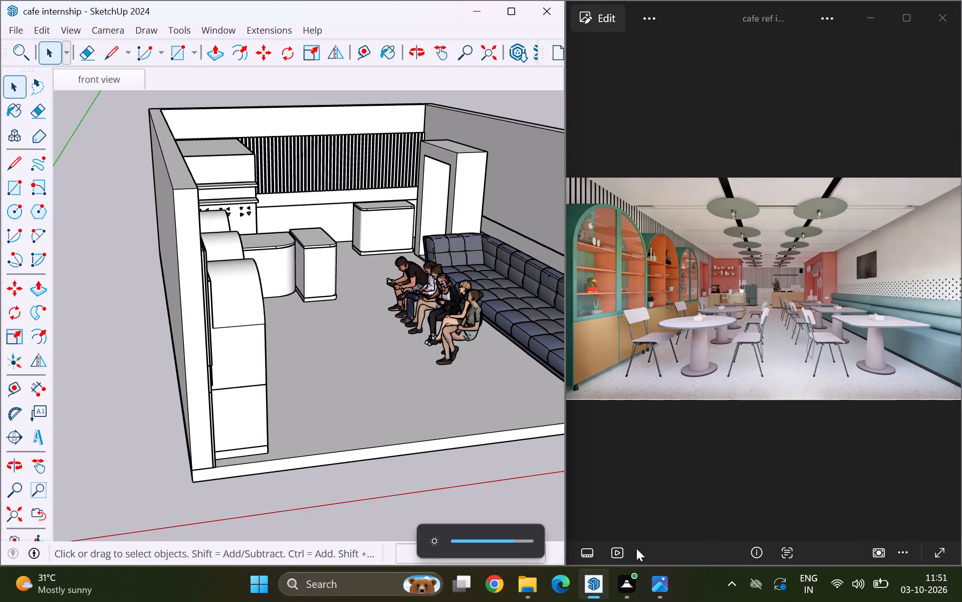
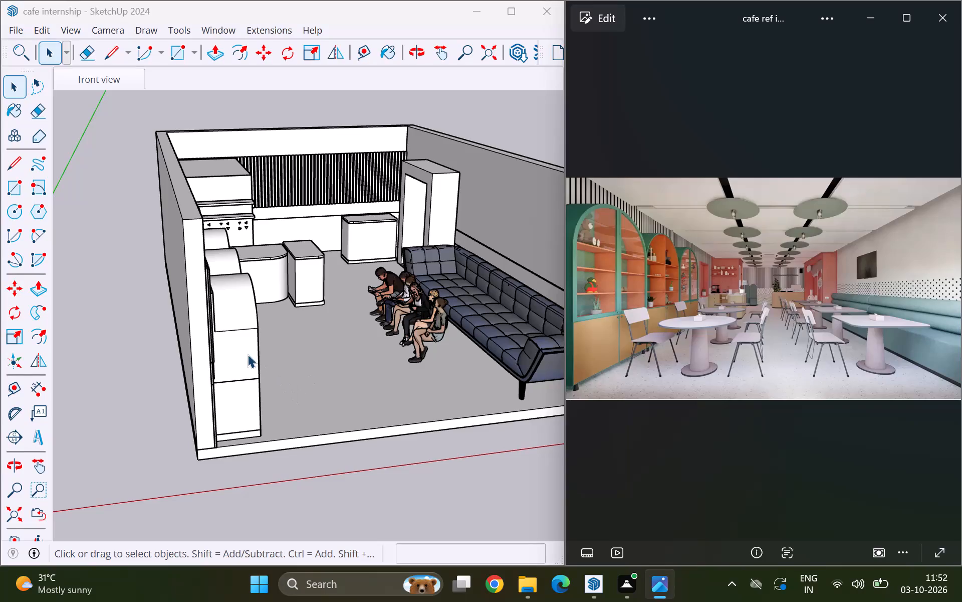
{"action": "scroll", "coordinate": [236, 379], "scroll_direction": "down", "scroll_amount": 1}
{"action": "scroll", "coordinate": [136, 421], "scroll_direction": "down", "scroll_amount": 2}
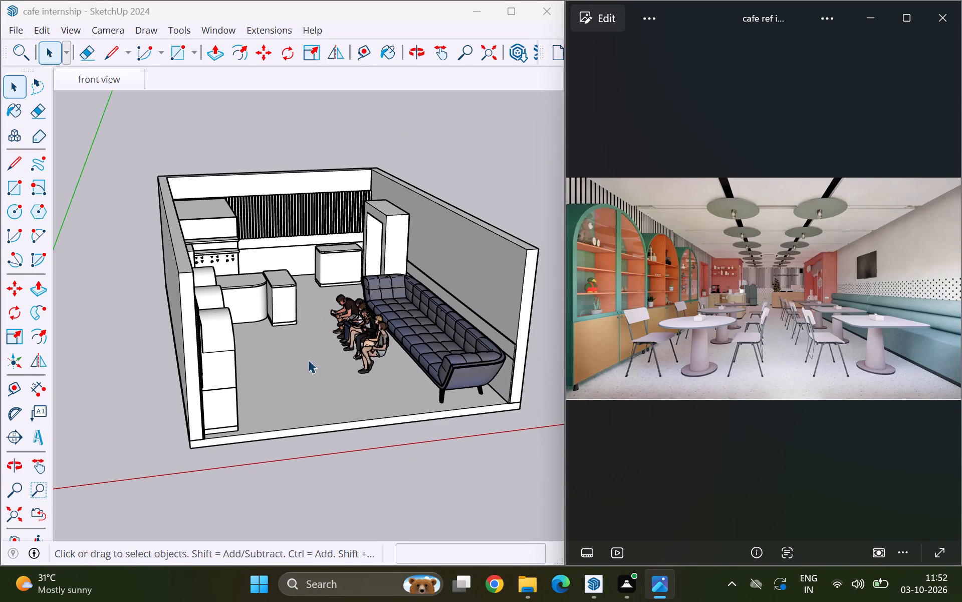
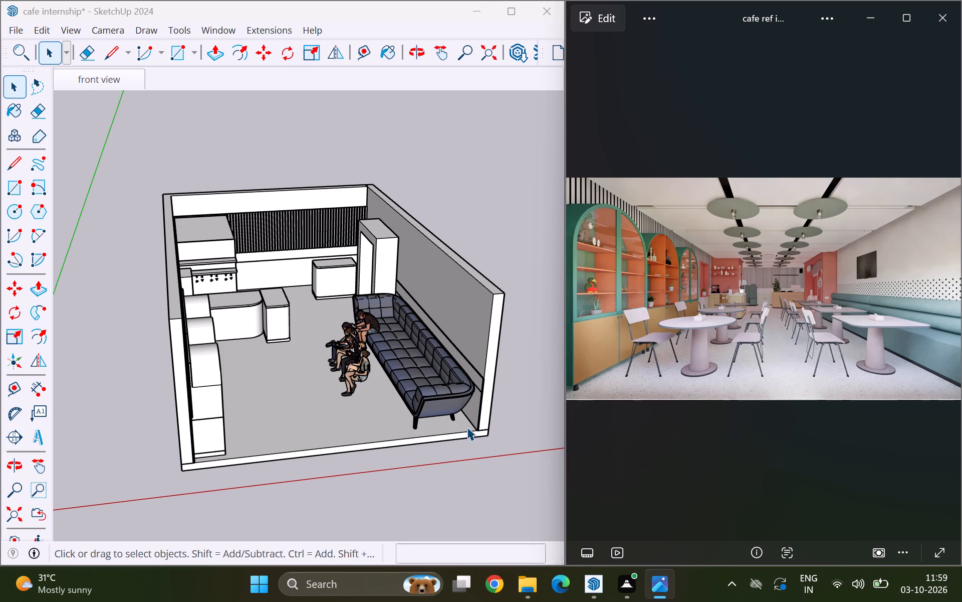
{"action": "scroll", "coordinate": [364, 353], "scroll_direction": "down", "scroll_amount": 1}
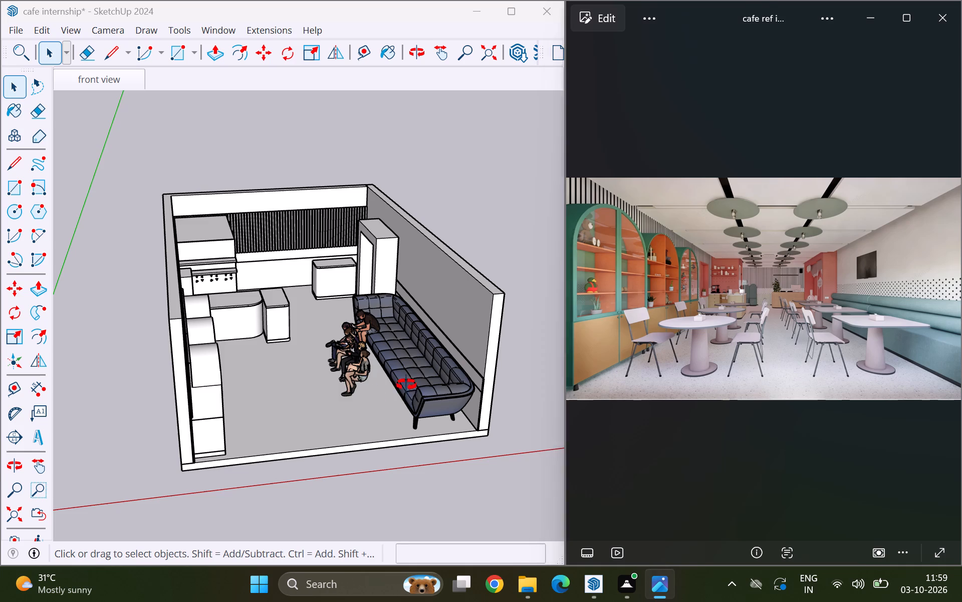
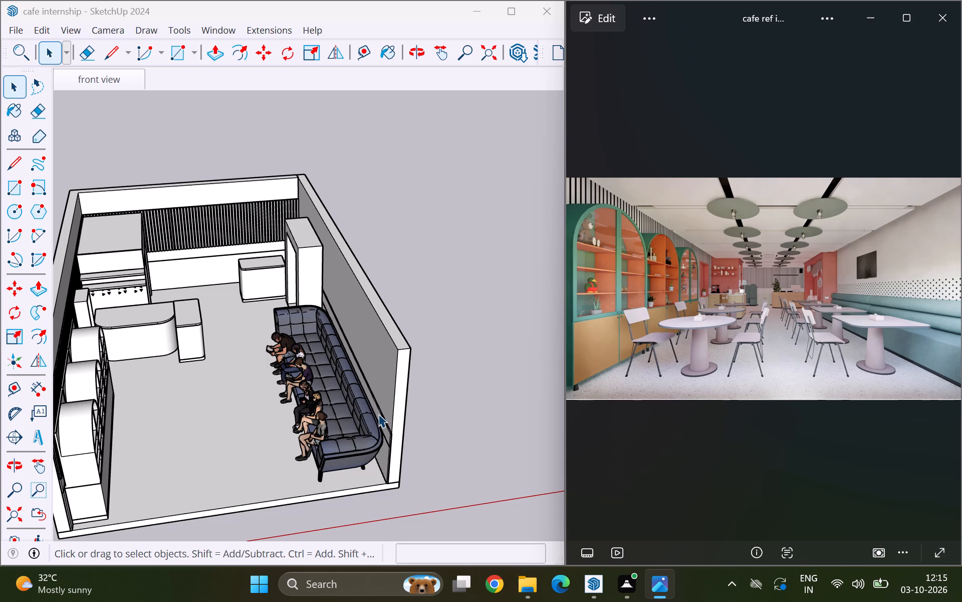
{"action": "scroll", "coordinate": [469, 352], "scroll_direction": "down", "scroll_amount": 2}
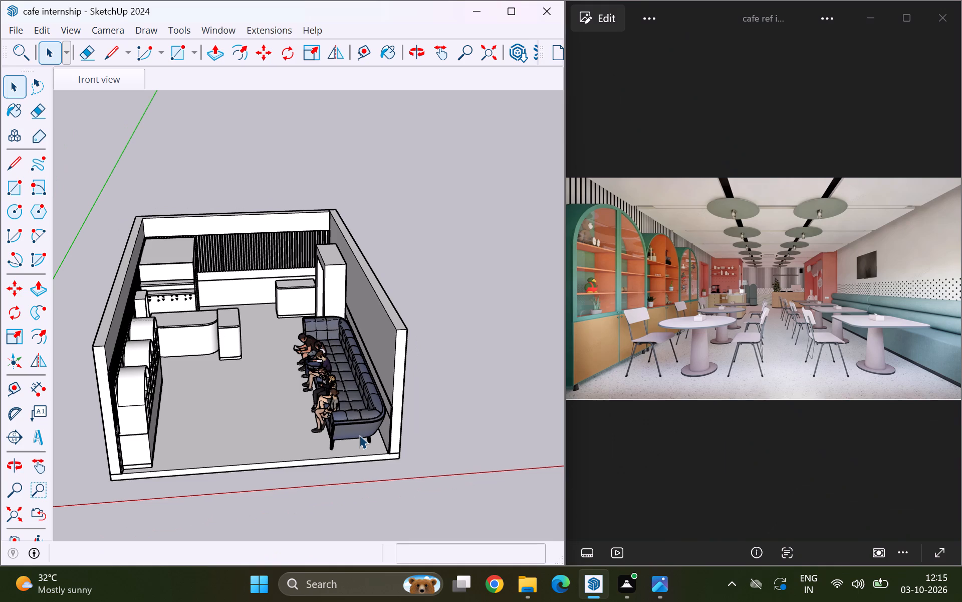
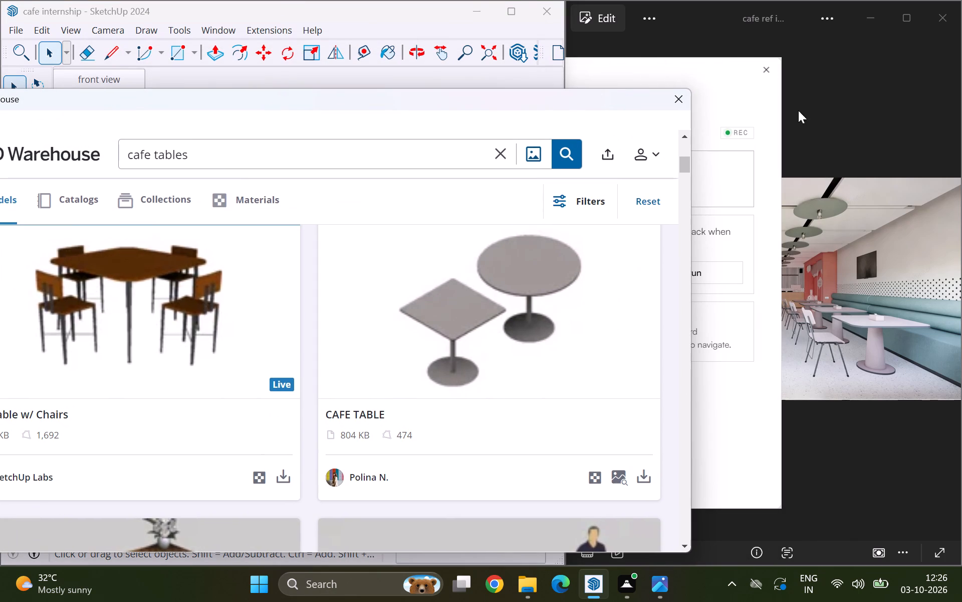
Switch to the cafe reference image to examine the table and chair designs in the seating area.
{"action": "left_click", "coordinate": [829, 116]}
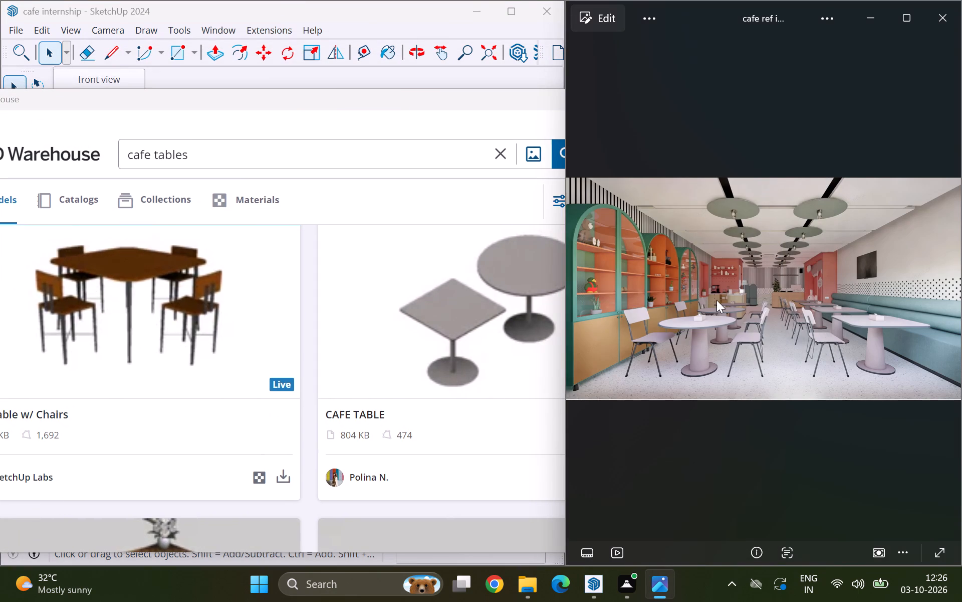
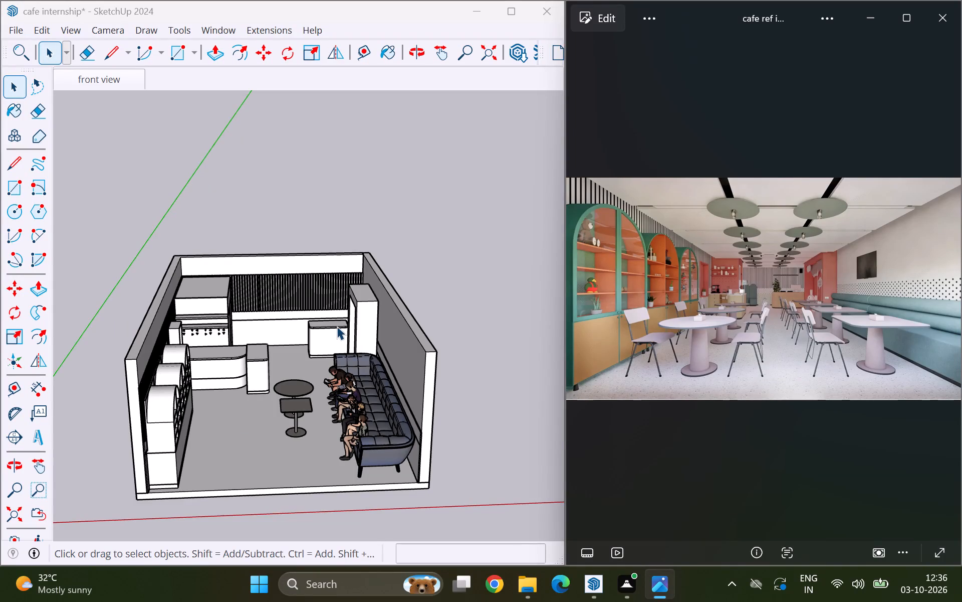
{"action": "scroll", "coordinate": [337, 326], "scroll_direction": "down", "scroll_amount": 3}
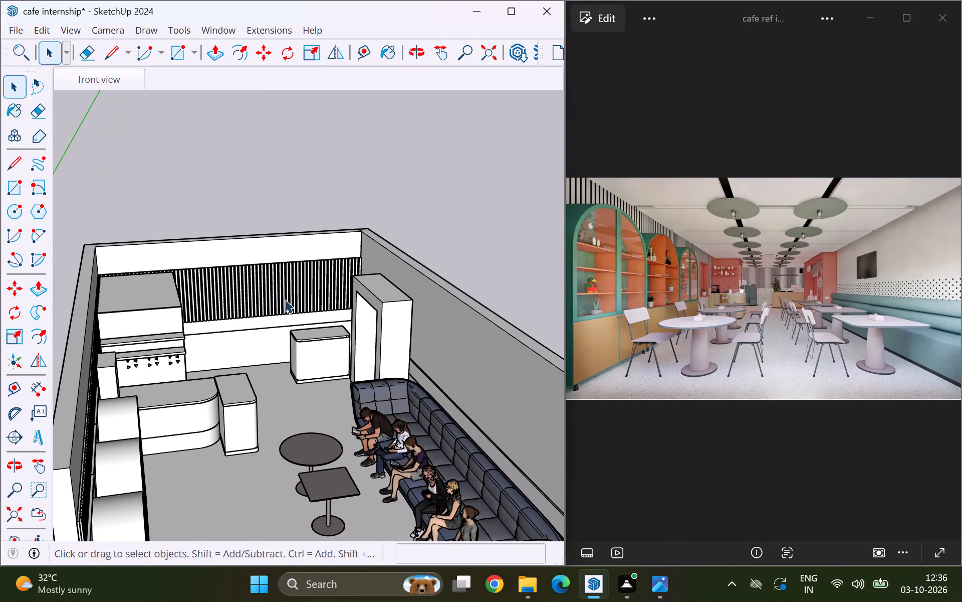
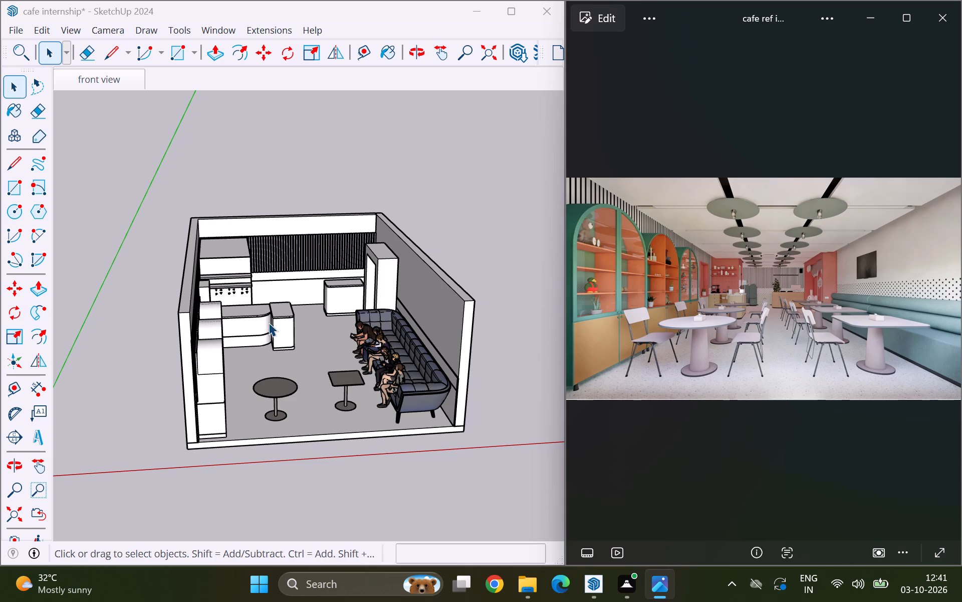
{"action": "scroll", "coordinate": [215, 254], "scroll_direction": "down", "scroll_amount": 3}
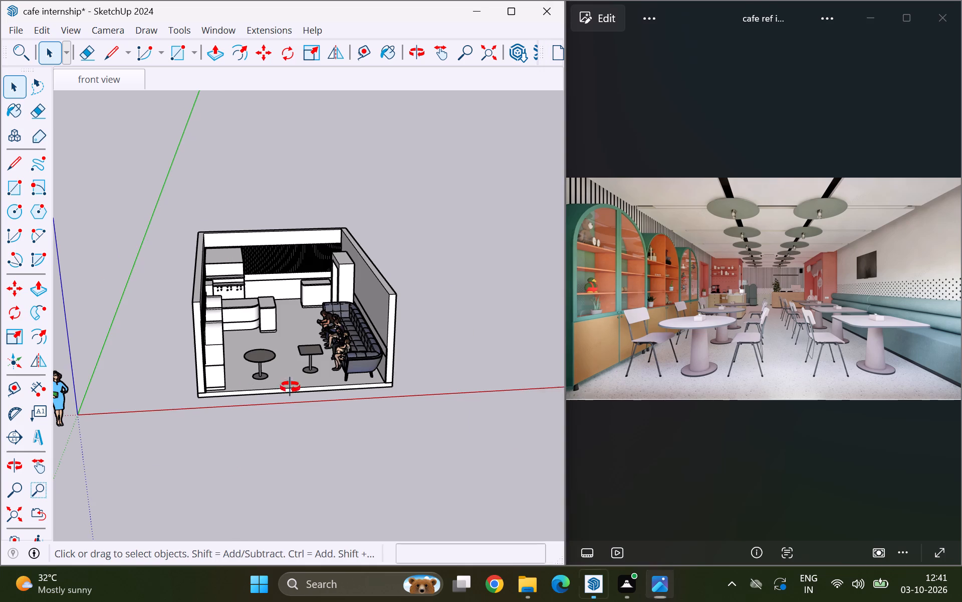
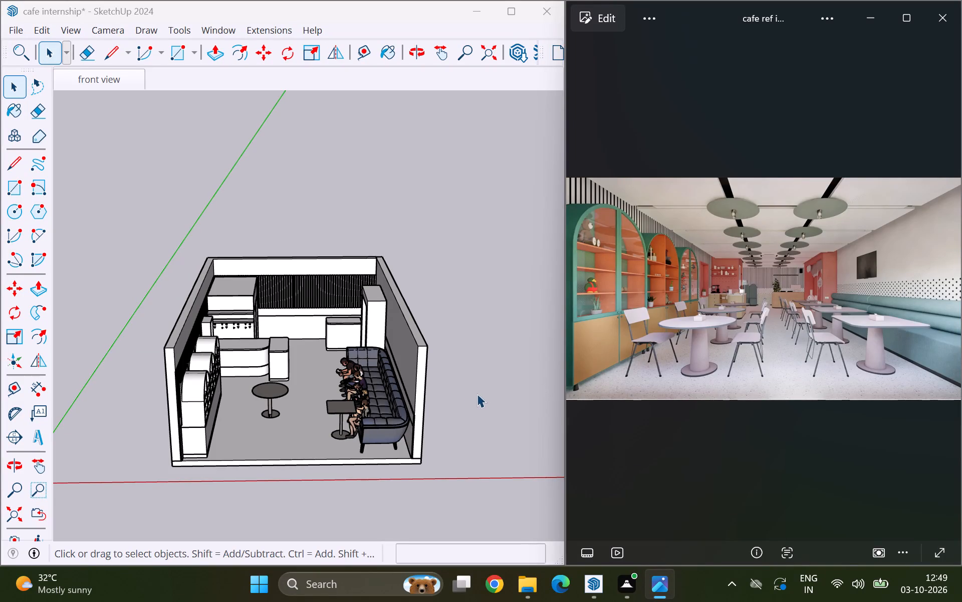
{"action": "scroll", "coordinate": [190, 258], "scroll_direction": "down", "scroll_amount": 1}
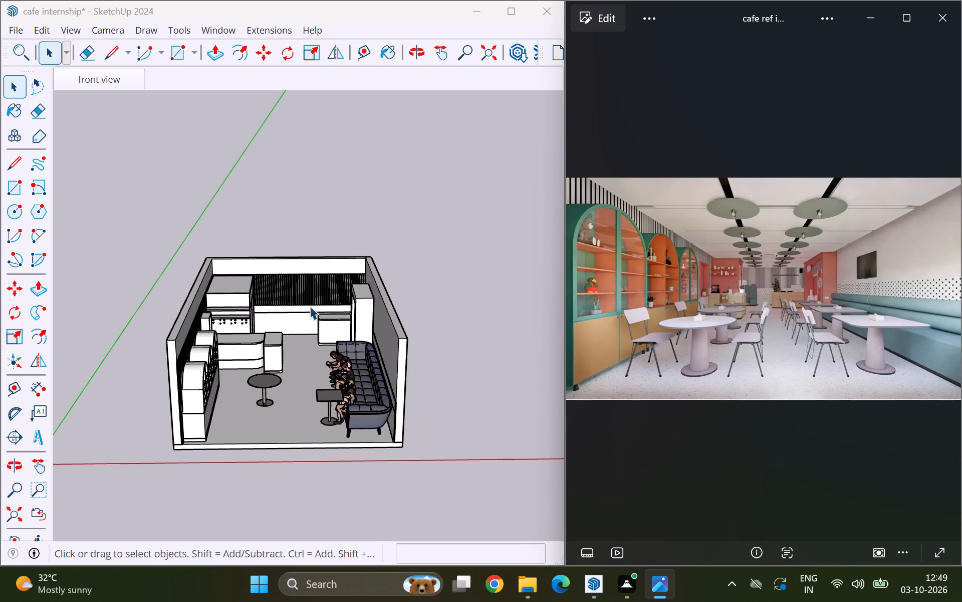
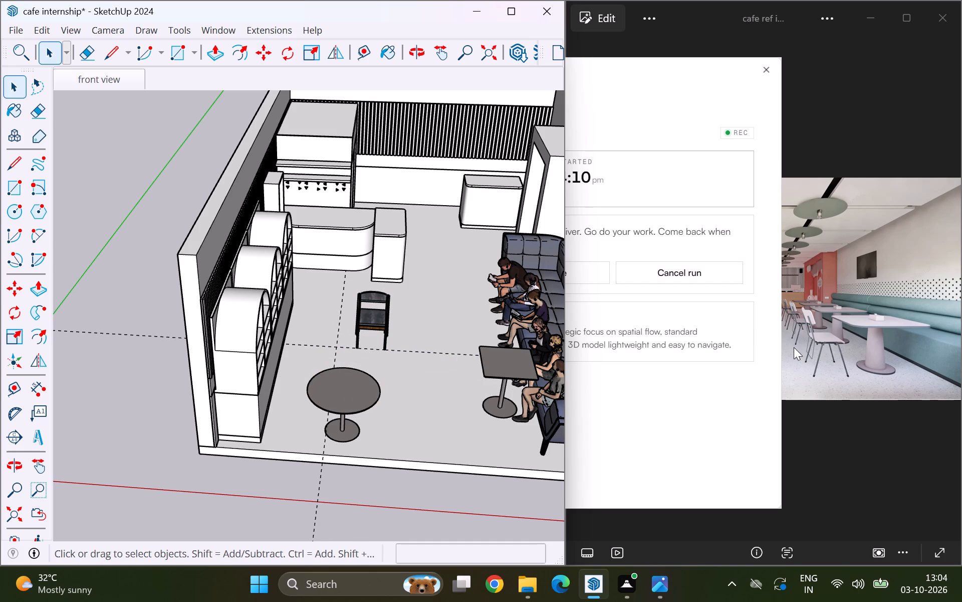
Switch to the cafe reference image in Photos to view the table and chair layout beside the model.
{"action": "left_click", "coordinate": [831, 322]}
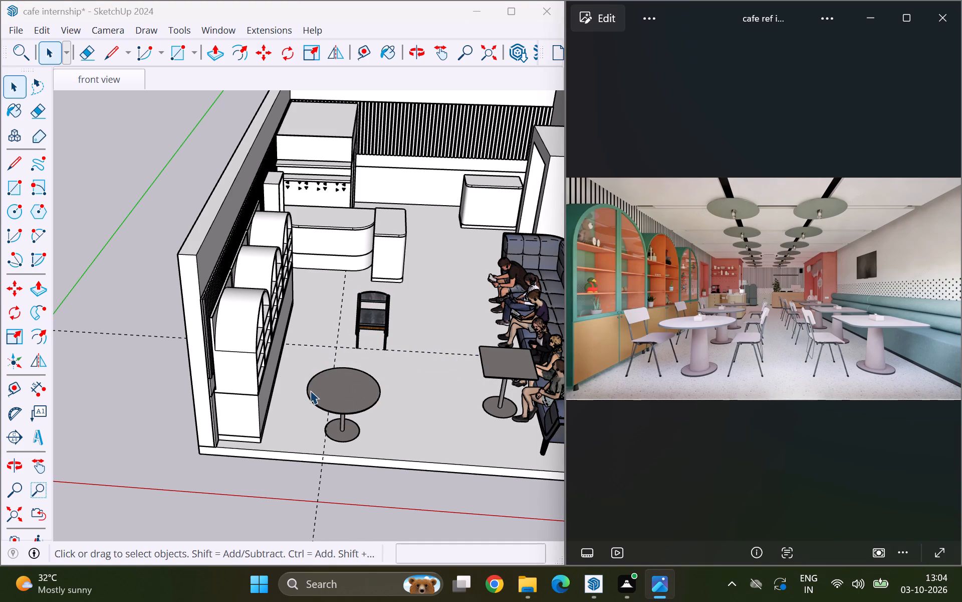
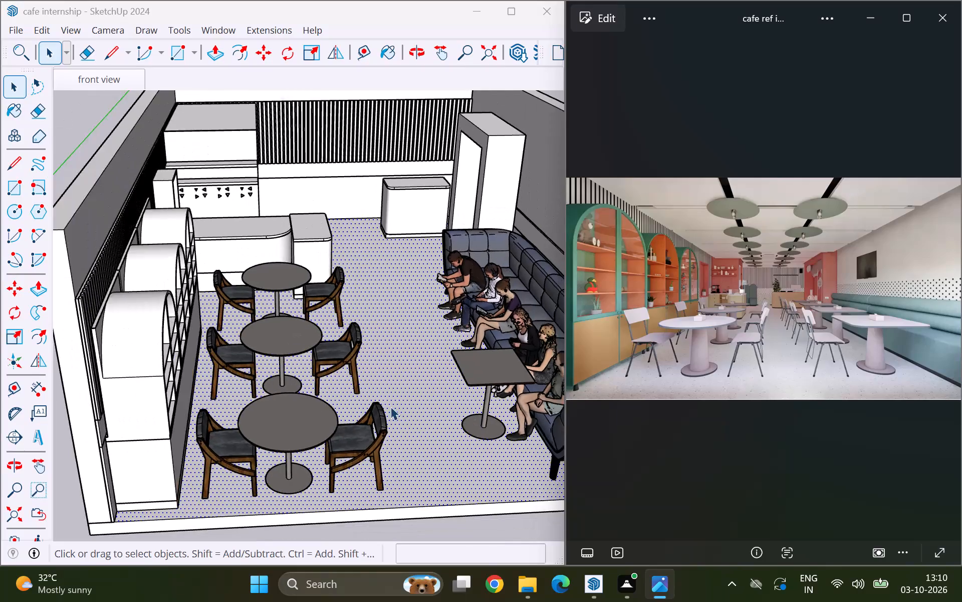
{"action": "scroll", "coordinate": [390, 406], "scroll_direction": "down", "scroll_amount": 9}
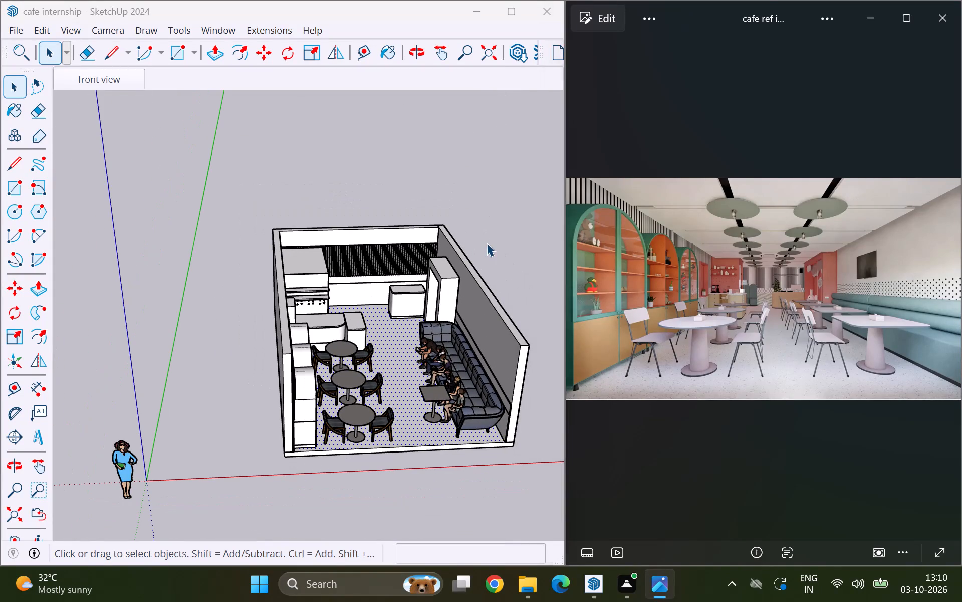
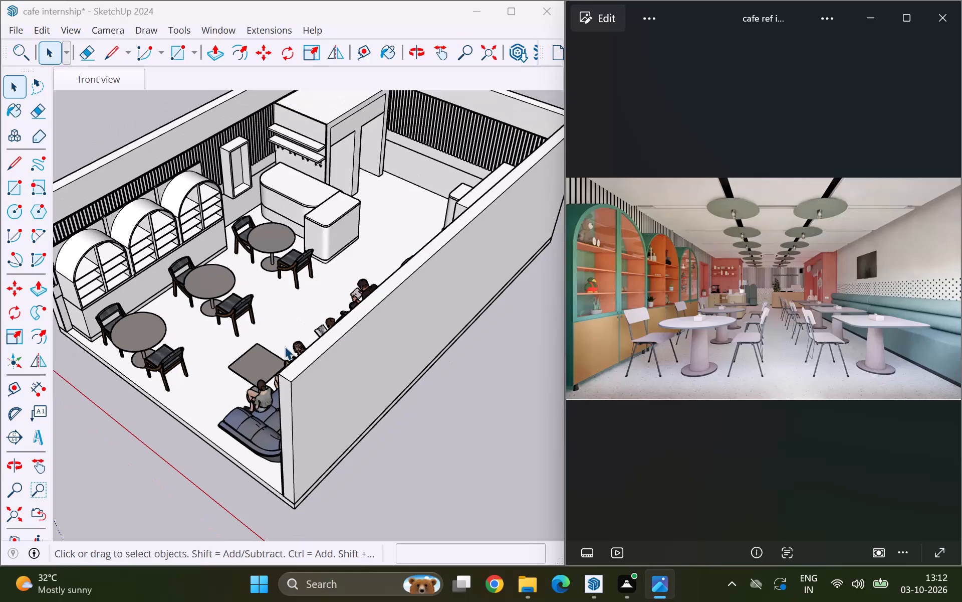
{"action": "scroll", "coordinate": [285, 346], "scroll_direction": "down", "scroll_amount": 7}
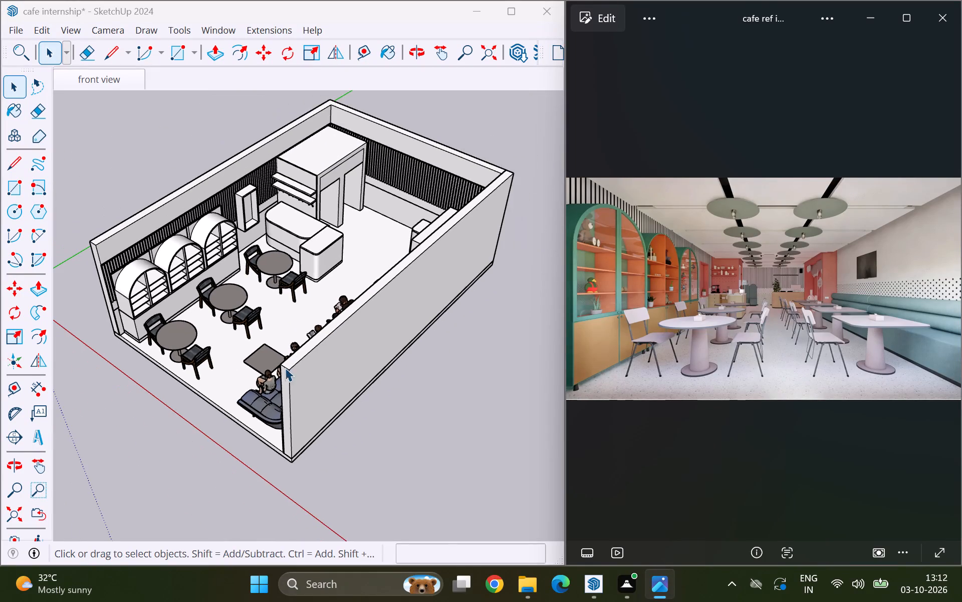
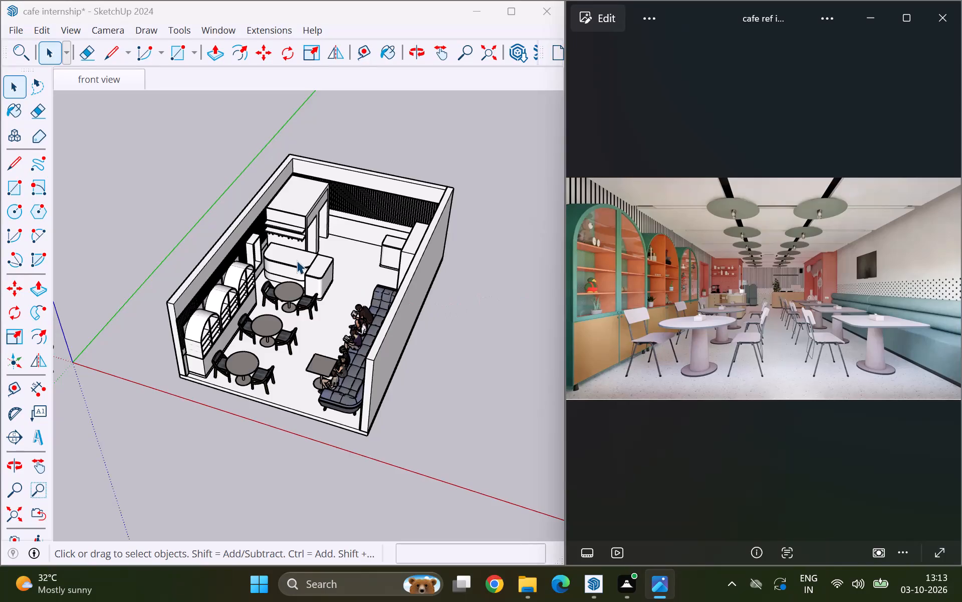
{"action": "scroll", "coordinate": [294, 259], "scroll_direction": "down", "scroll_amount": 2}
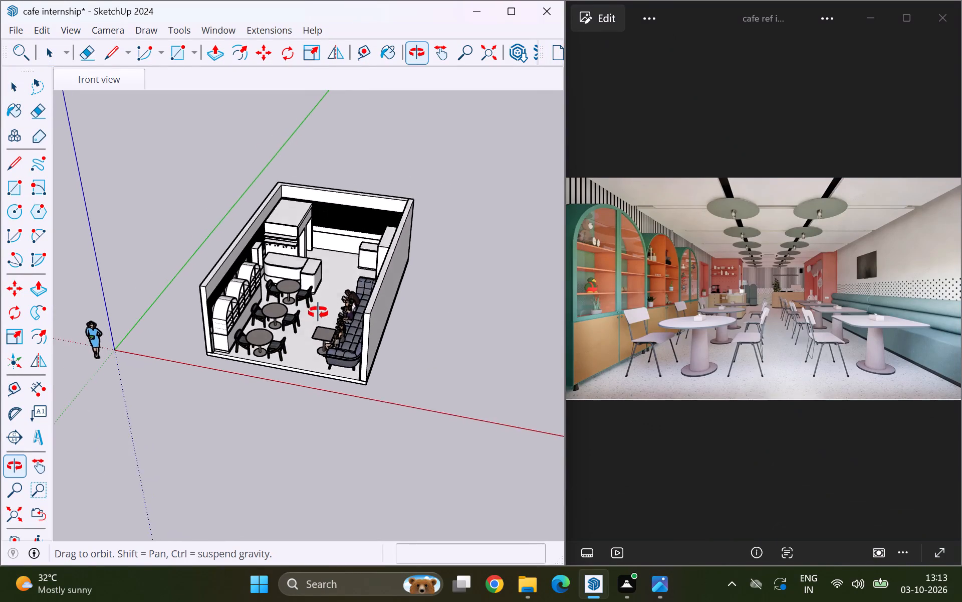
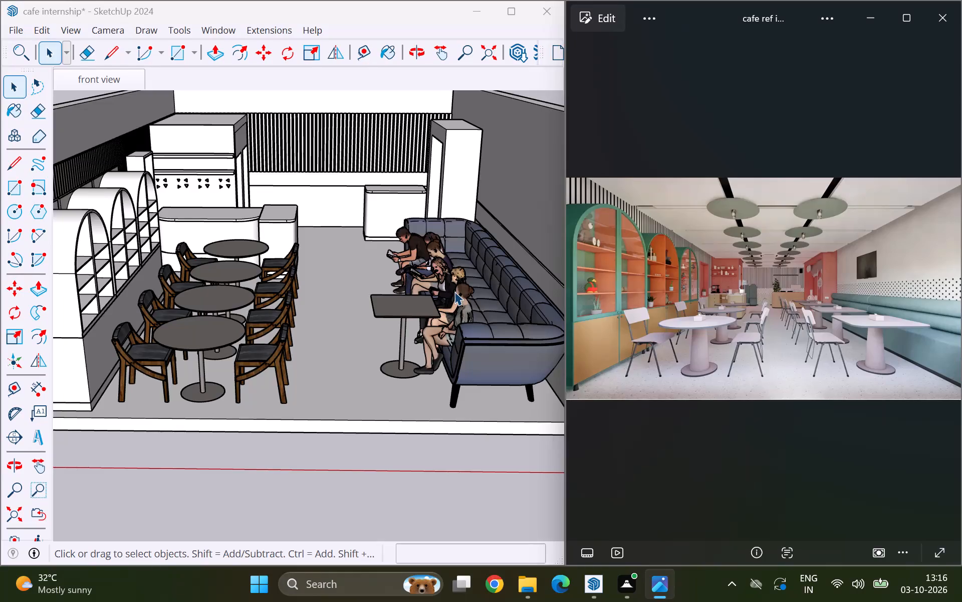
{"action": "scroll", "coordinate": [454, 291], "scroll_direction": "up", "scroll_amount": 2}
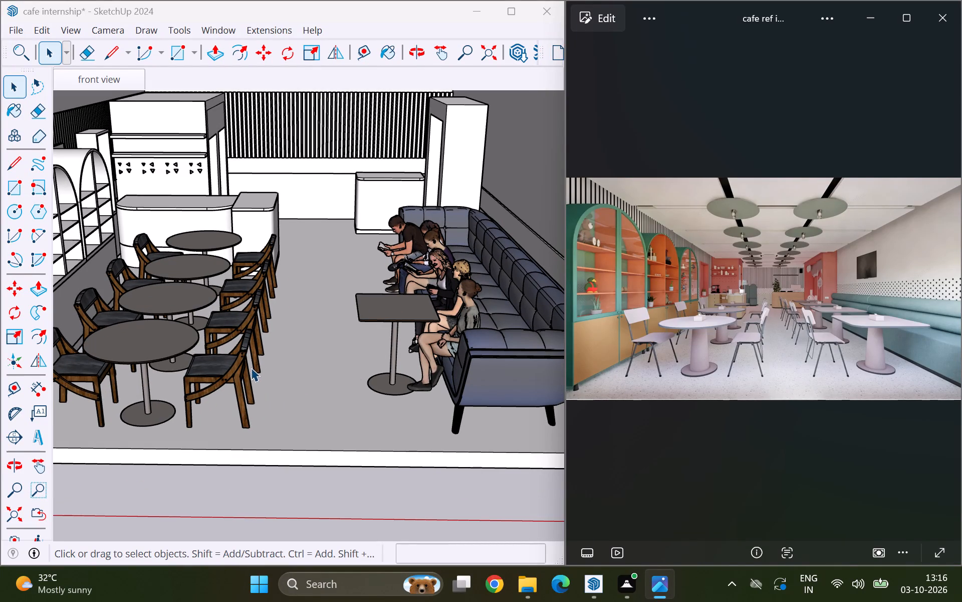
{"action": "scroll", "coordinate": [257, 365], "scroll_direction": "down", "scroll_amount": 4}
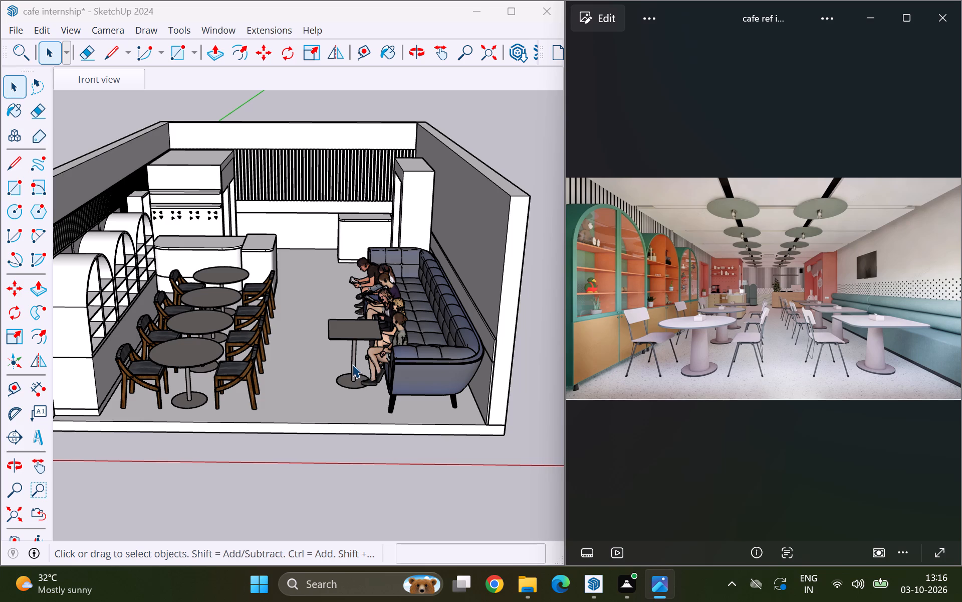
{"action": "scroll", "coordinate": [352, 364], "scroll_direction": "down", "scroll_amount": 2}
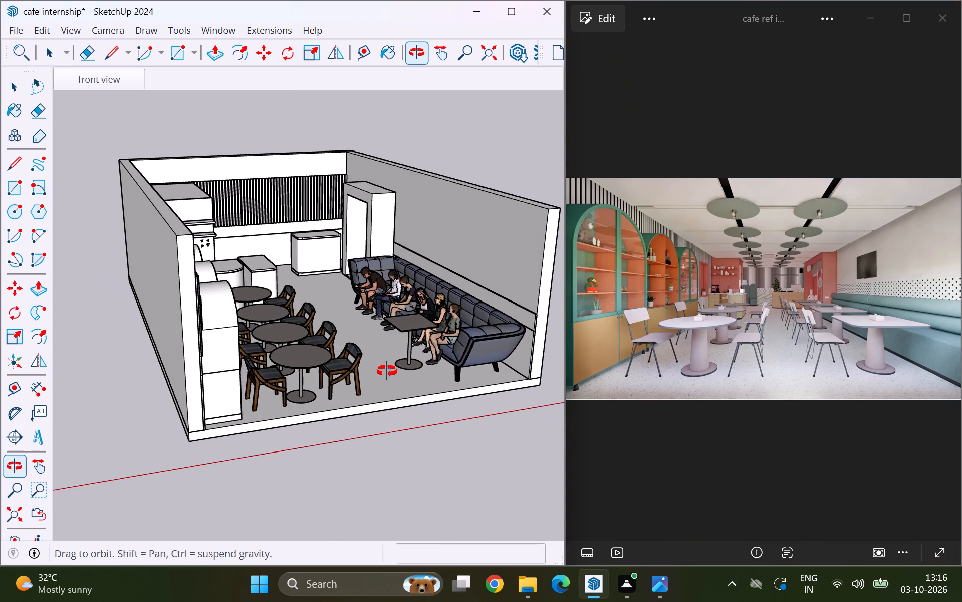
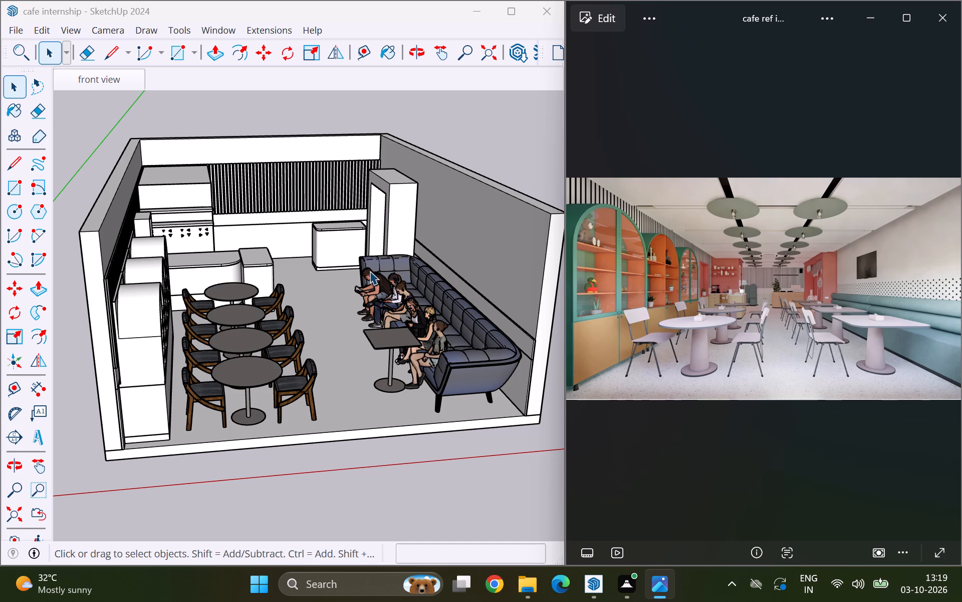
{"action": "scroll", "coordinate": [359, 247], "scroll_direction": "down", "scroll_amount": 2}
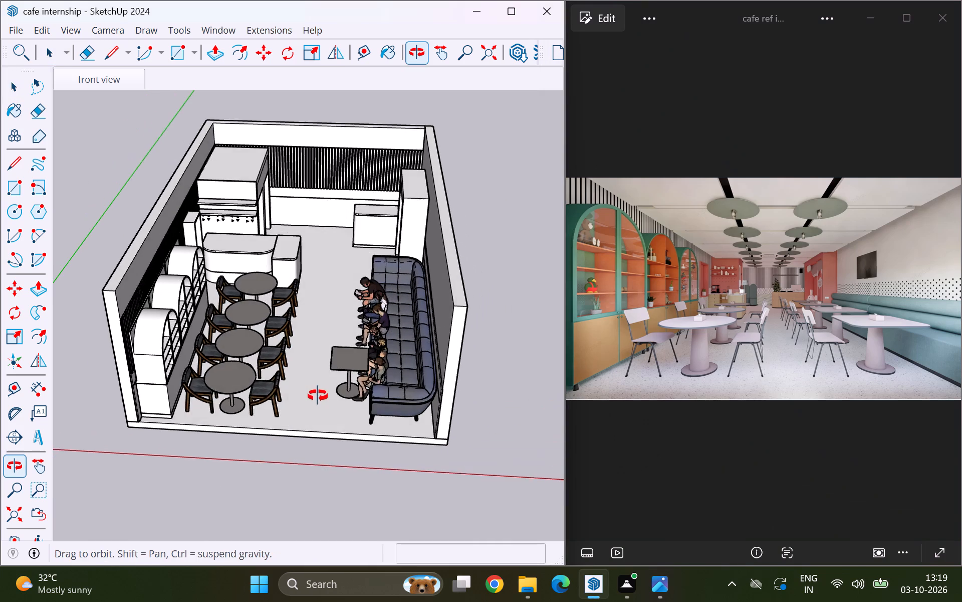
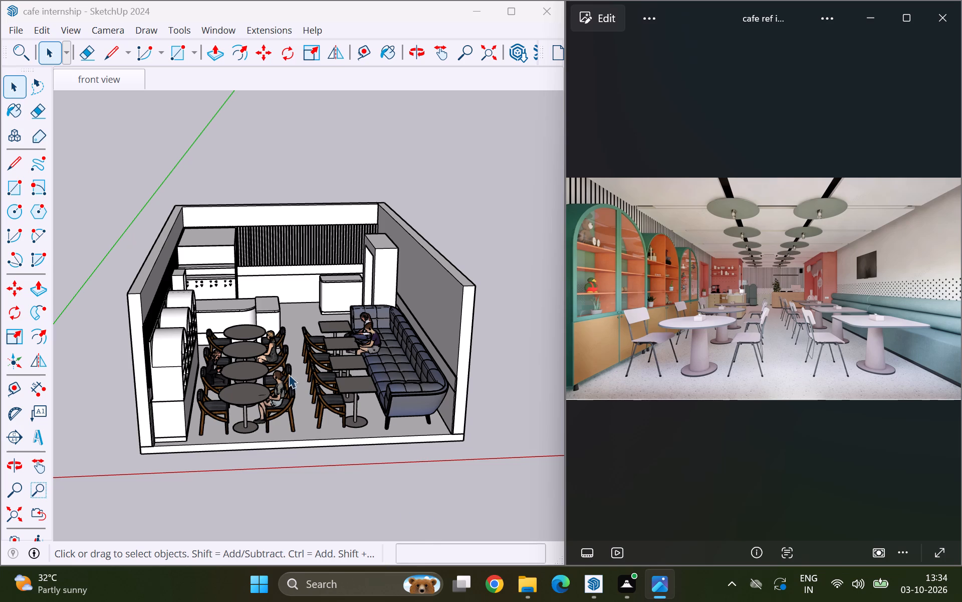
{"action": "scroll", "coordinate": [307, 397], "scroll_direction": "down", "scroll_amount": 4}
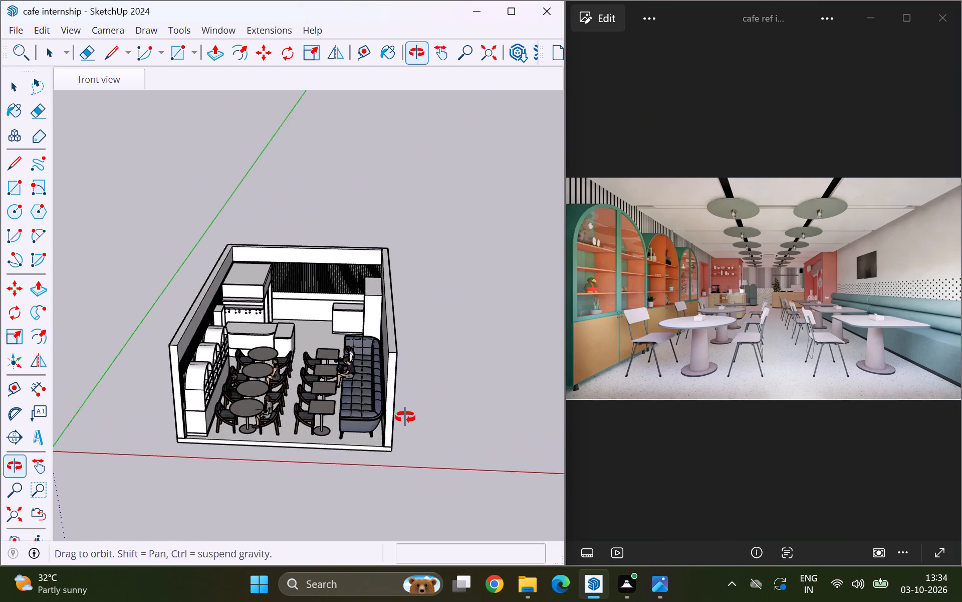
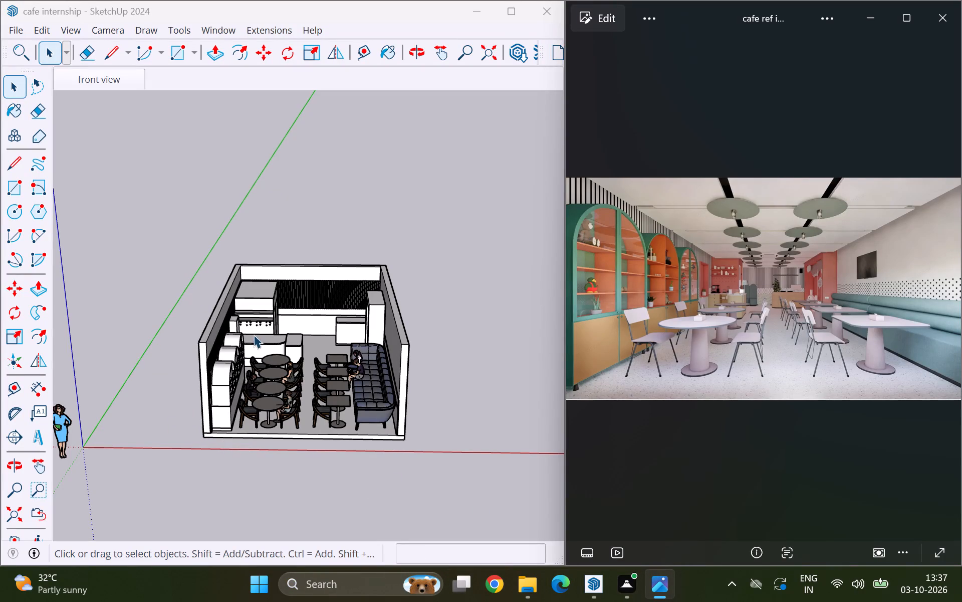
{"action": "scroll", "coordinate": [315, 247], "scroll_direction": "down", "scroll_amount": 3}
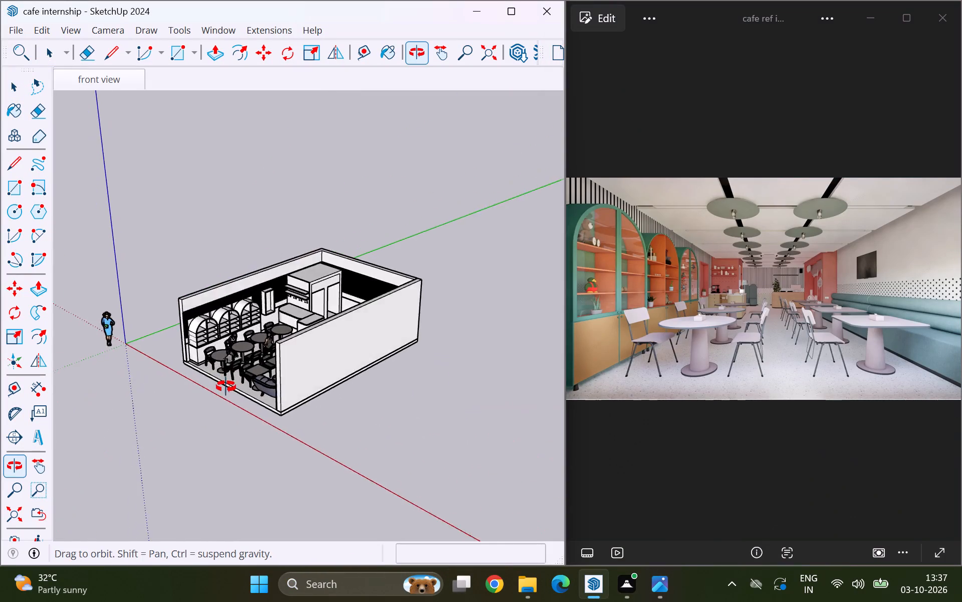
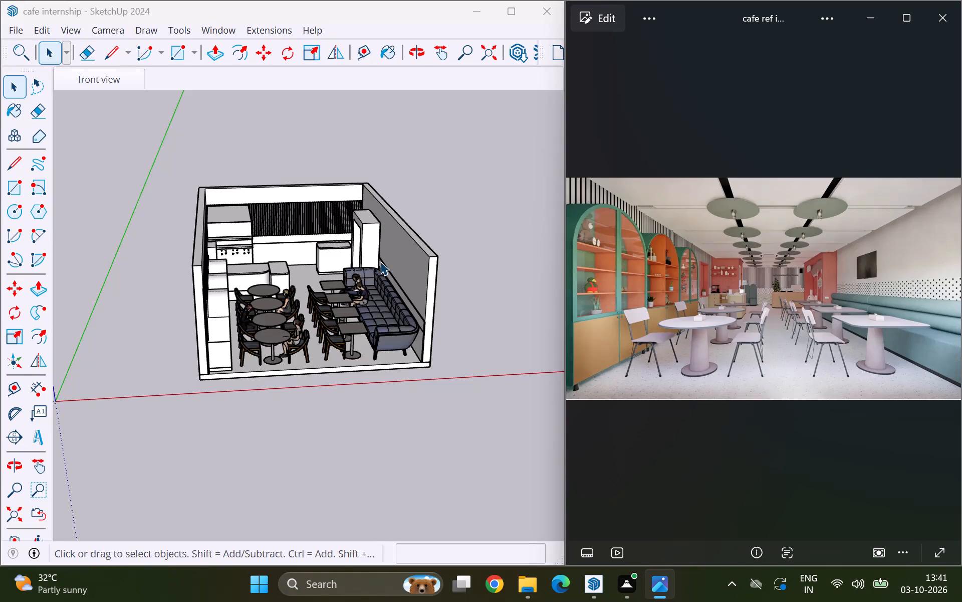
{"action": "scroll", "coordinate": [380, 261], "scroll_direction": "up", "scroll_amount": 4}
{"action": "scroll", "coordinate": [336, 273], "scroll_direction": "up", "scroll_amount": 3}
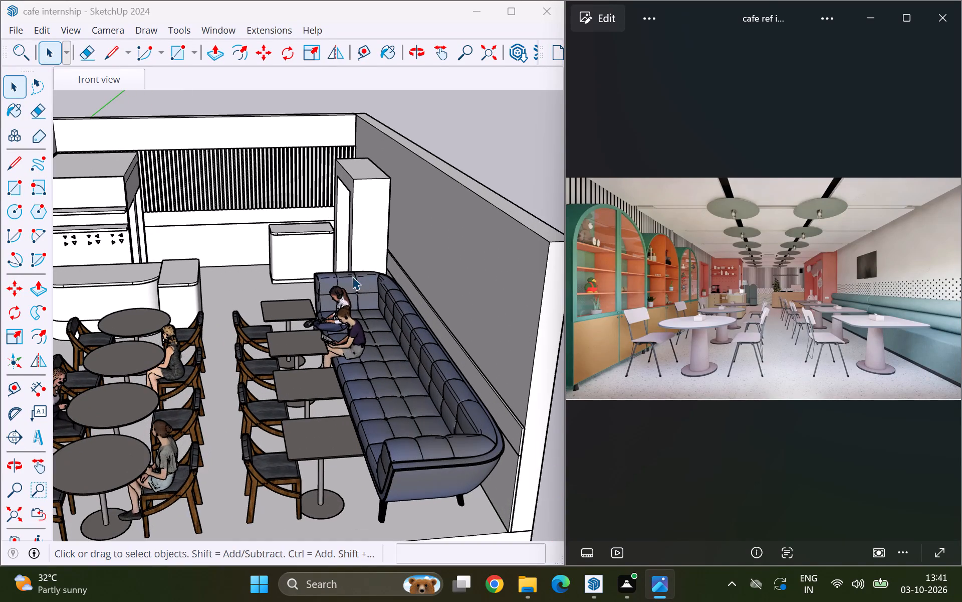
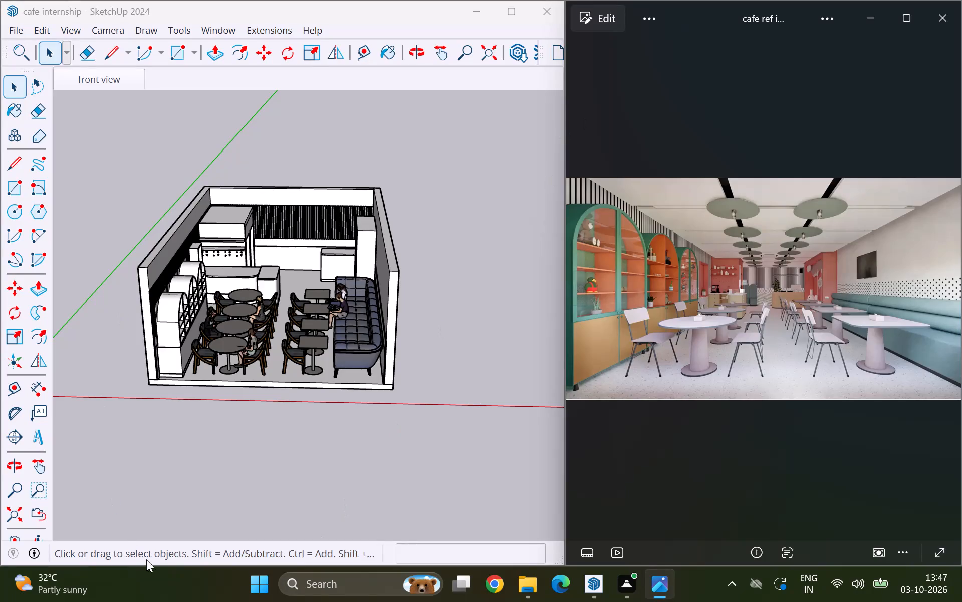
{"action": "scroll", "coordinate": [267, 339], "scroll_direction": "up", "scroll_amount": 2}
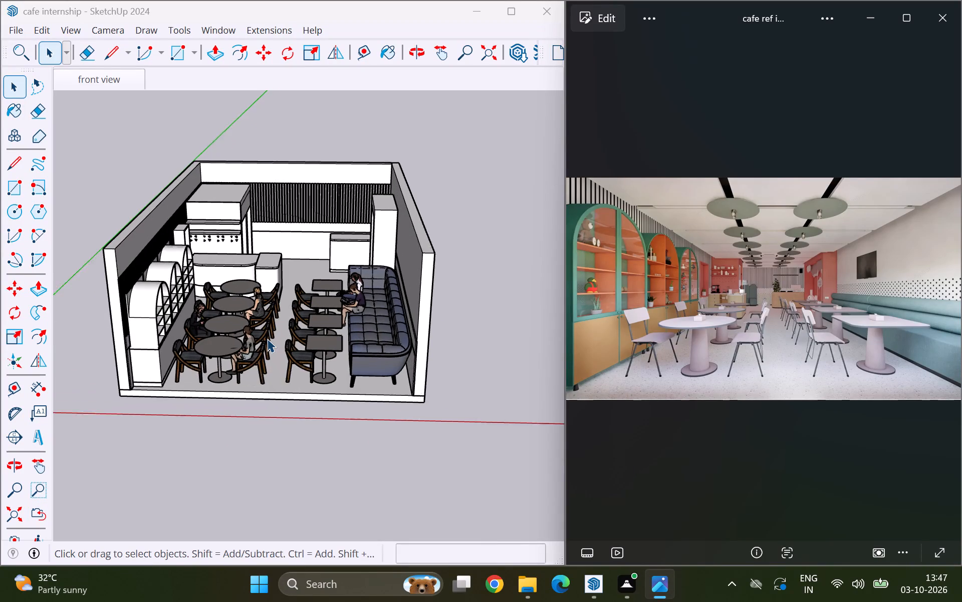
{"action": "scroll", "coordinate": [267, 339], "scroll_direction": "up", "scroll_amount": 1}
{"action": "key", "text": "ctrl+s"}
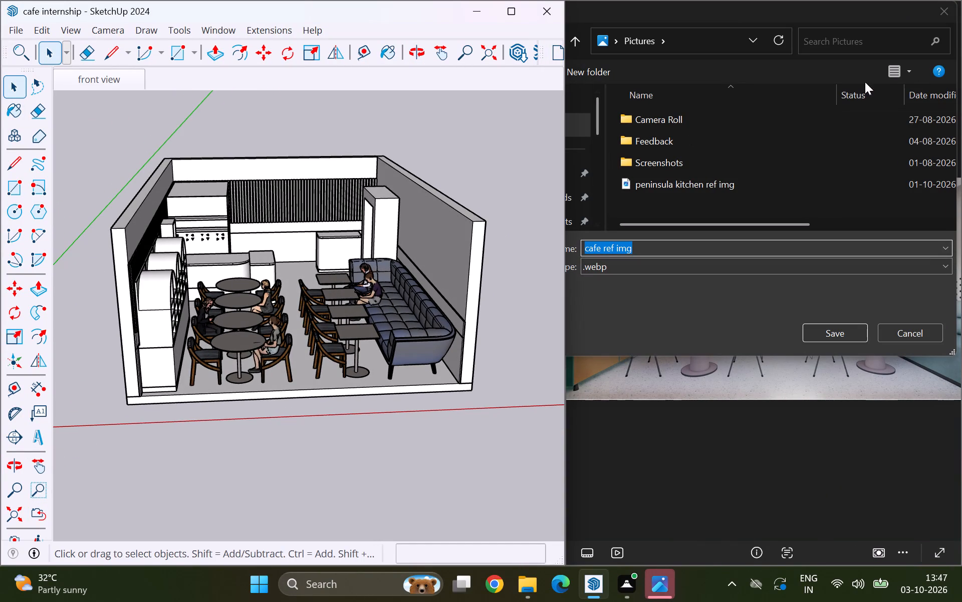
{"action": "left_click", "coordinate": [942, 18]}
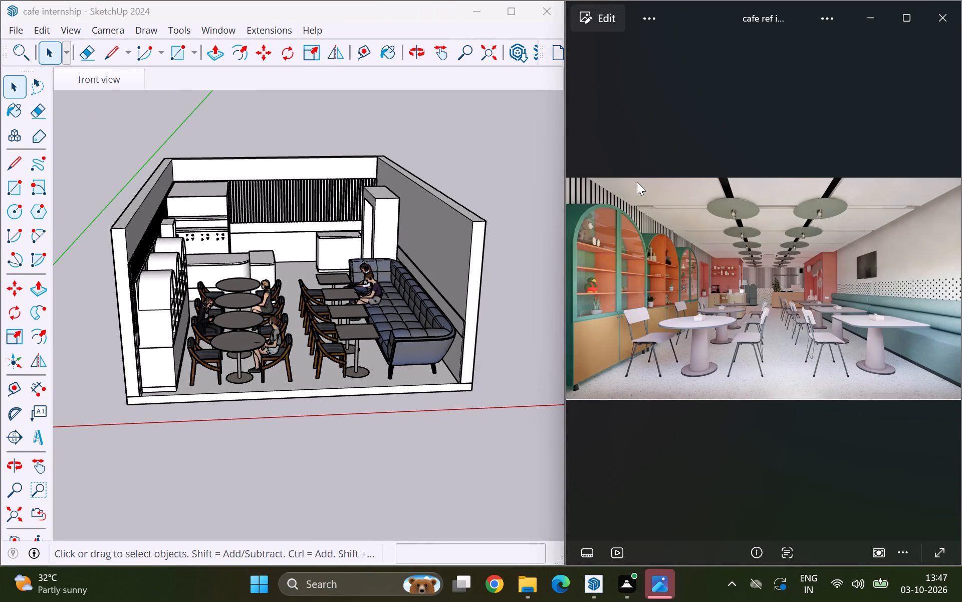
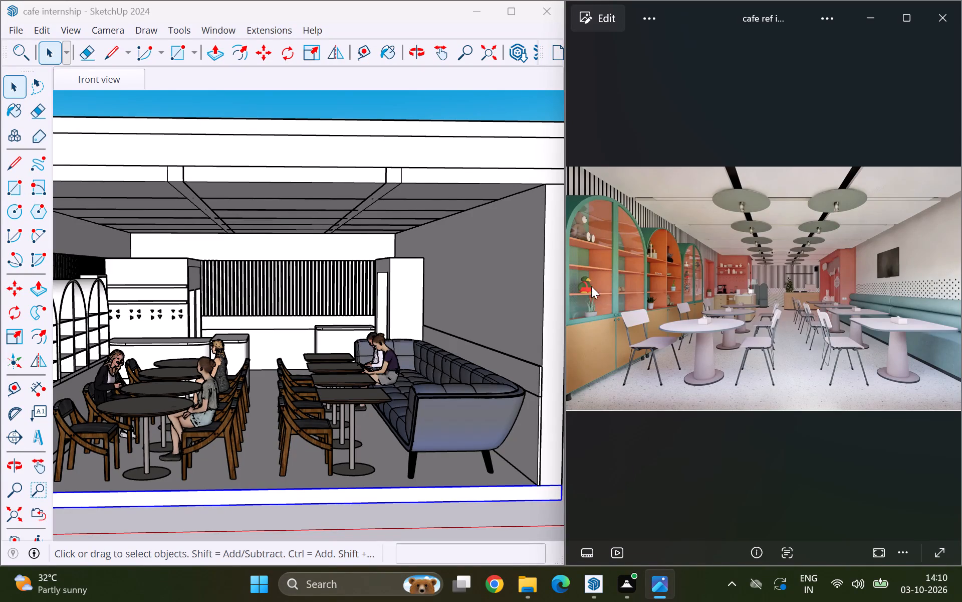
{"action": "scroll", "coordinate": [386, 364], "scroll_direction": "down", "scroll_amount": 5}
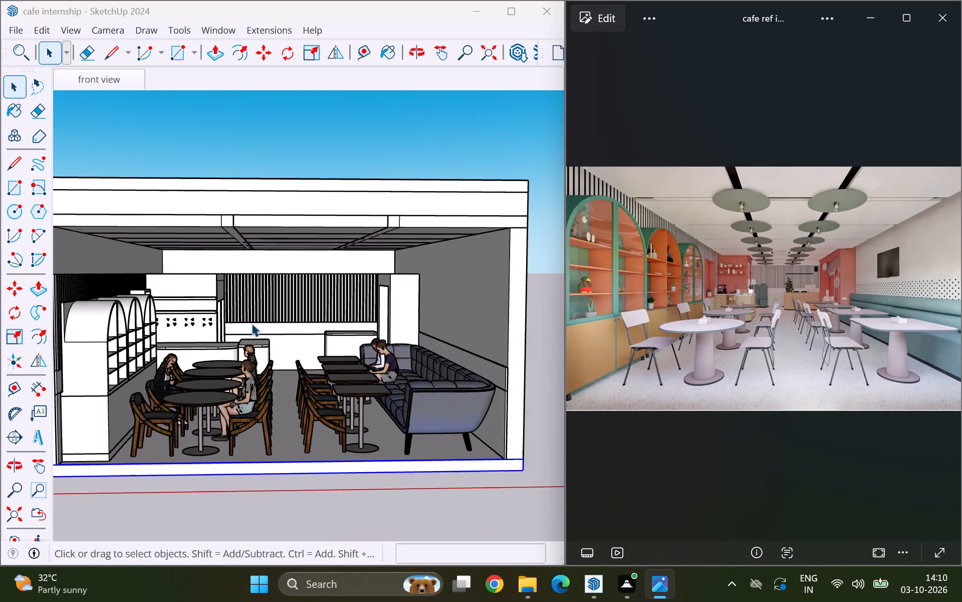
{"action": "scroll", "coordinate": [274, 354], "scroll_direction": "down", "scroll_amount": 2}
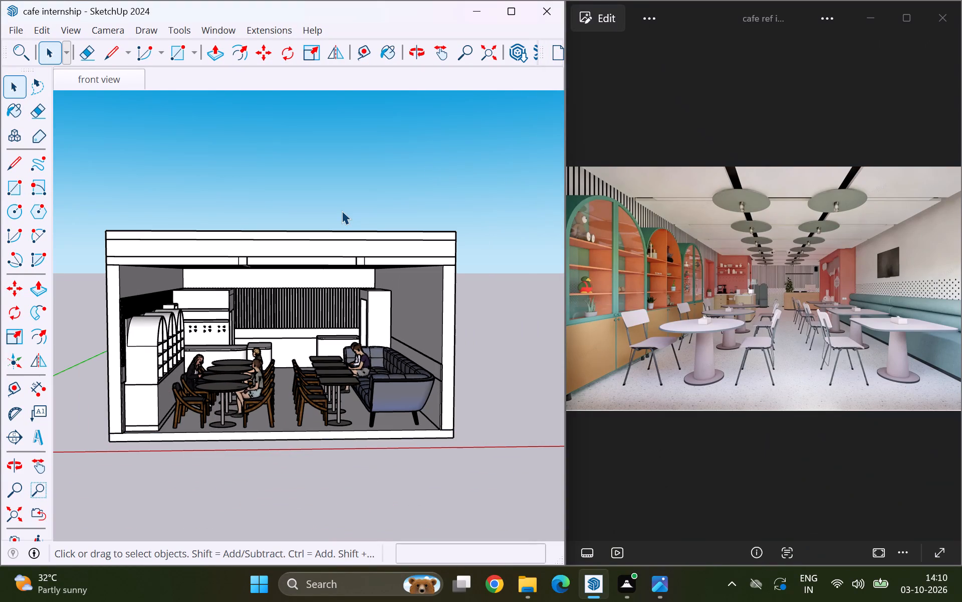
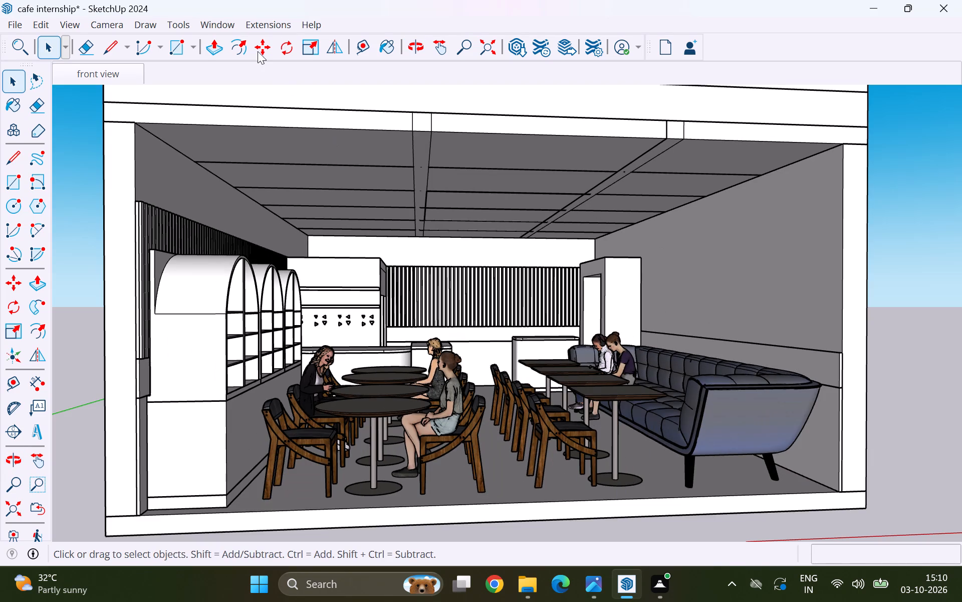
Open the cafe reference image in Photos and arrange it side by side with the SketchUp model in equal halves.
{"action": "left_click", "coordinate": [596, 589]}
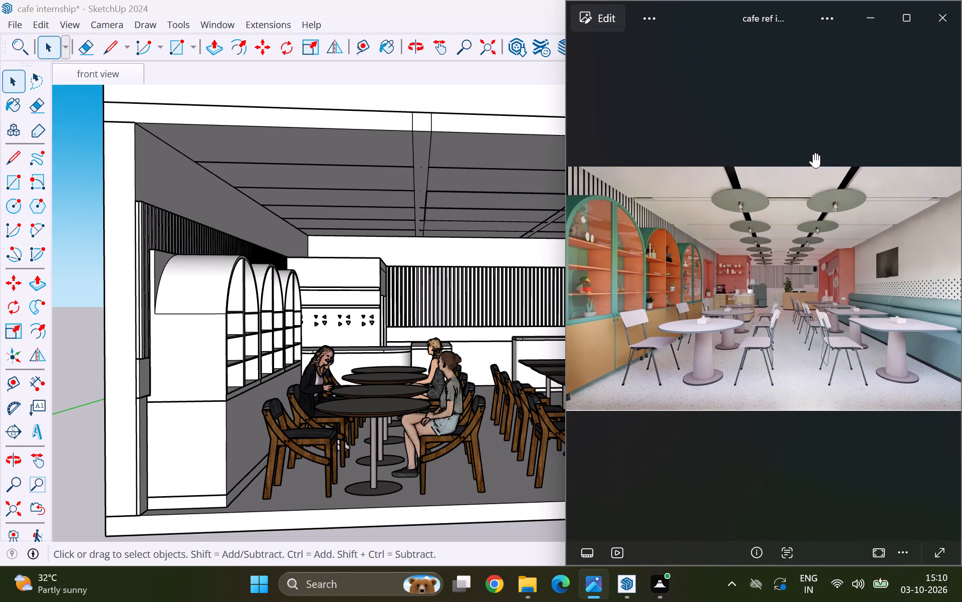
{"action": "left_click", "coordinate": [904, 17]}
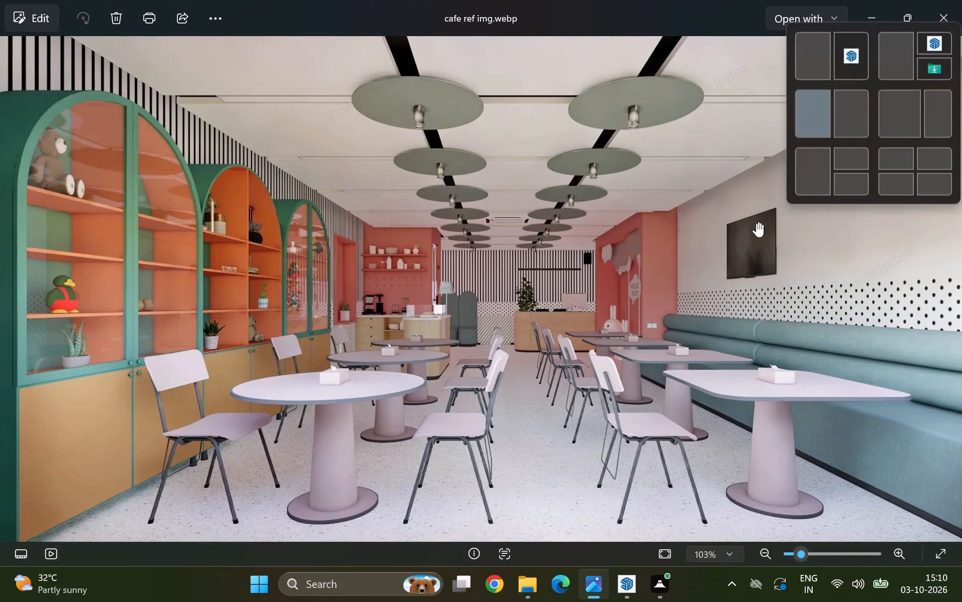
{"action": "left_click", "coordinate": [624, 585]}
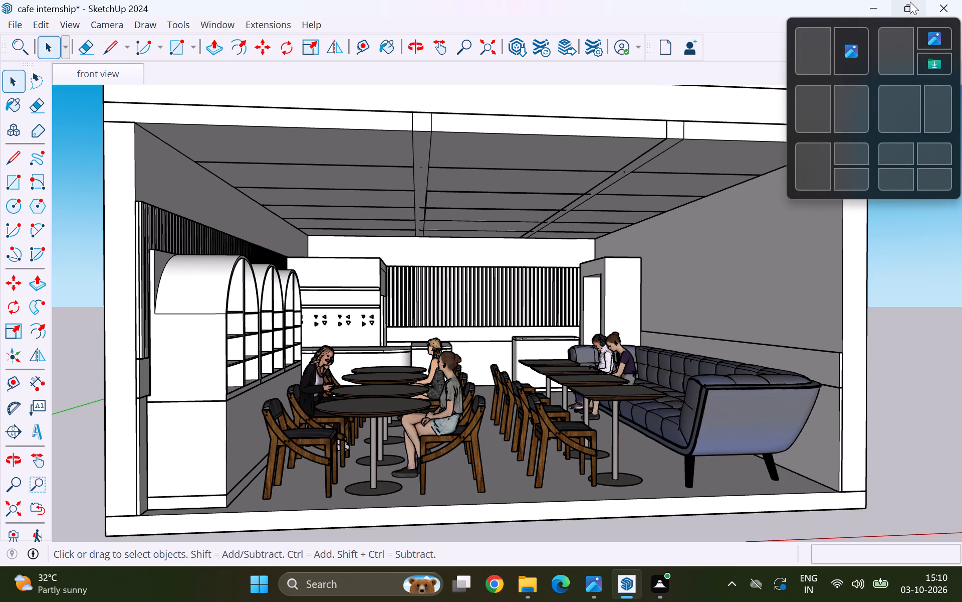
{"action": "left_click", "coordinate": [837, 52]}
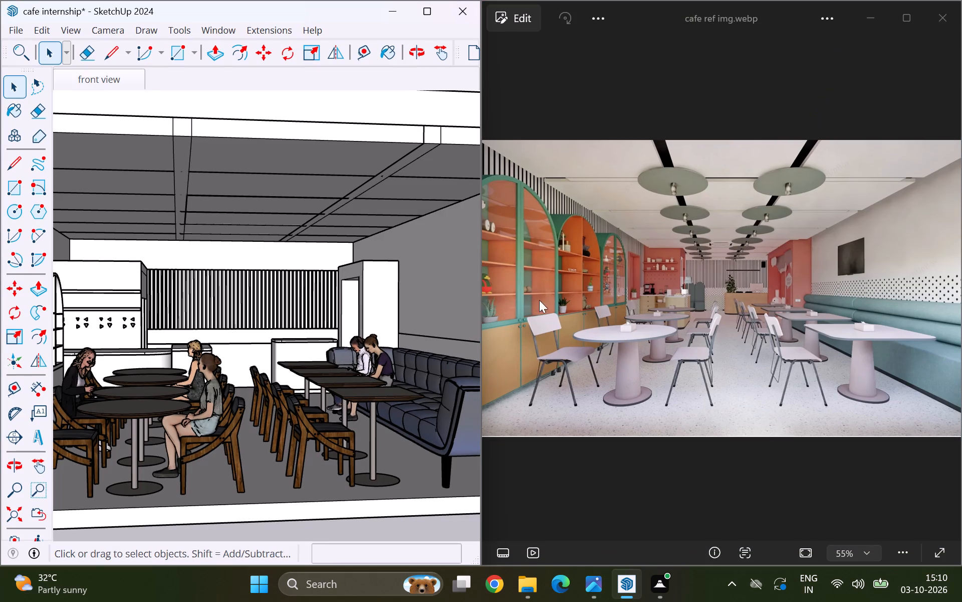
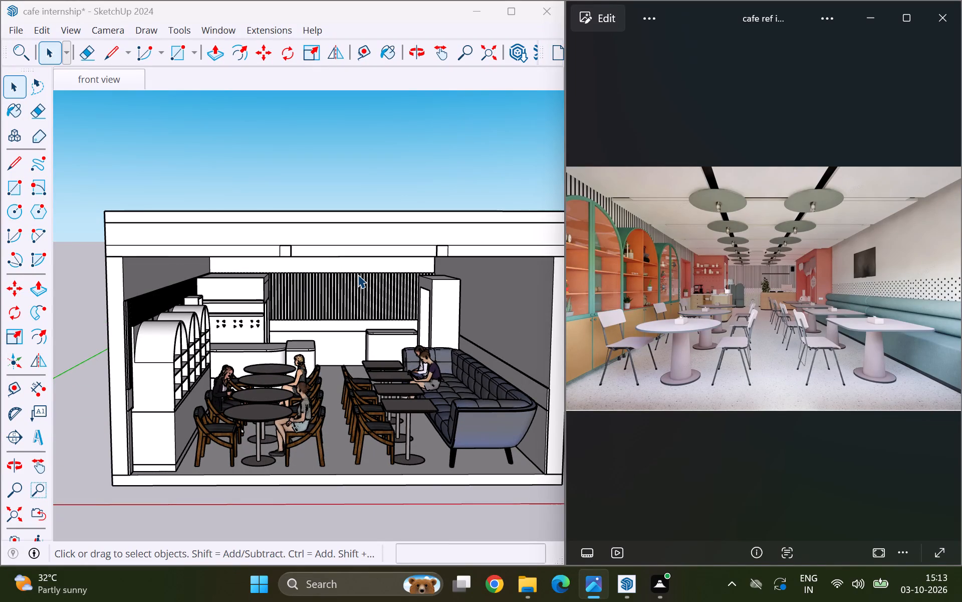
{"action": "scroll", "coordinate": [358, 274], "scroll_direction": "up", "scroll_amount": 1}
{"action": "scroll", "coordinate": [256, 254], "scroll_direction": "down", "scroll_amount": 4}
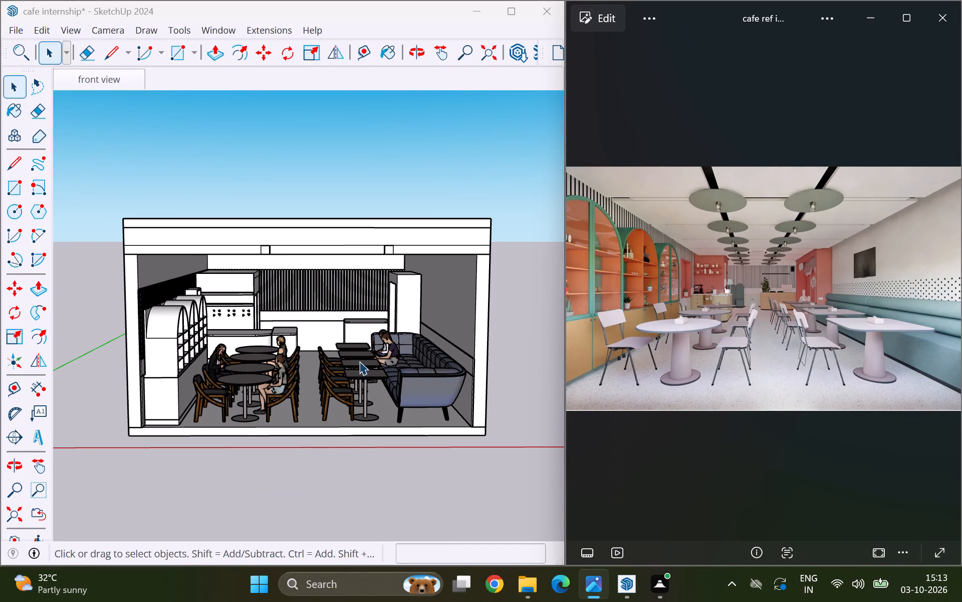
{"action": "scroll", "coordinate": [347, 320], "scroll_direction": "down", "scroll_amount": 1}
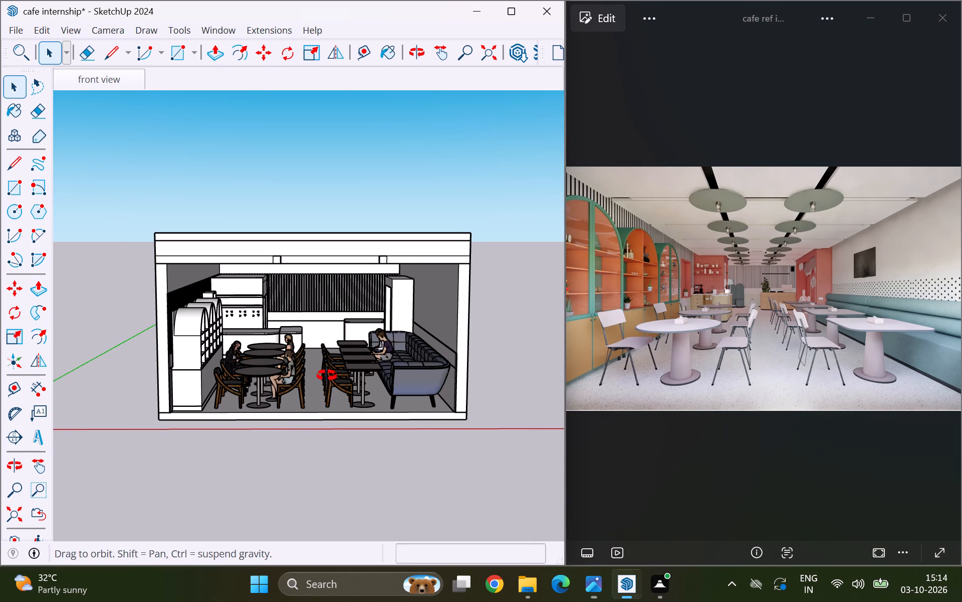
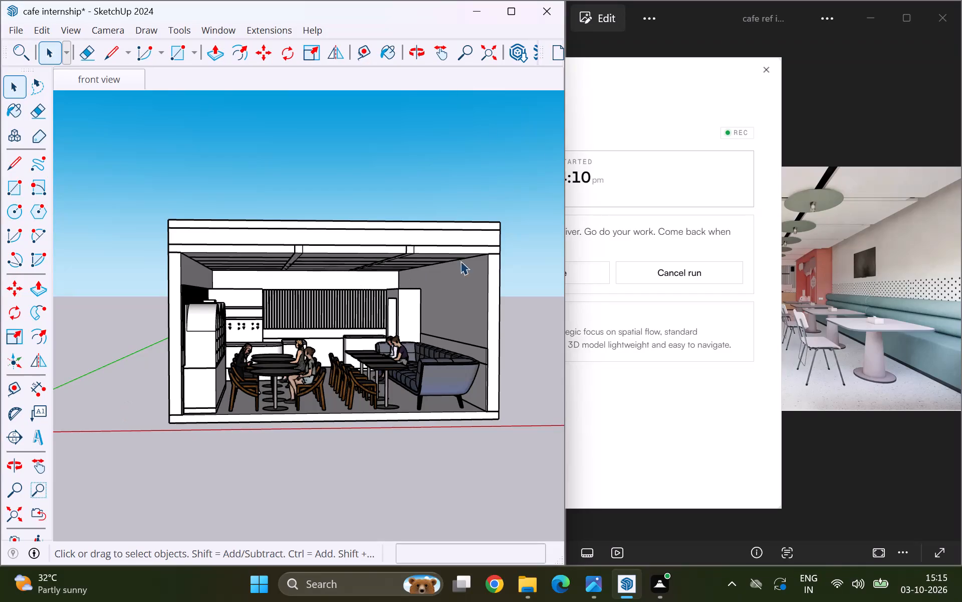
Bring the cafe reference image forward in Photos and compare it with the cafe interior in the SketchUp model.
{"action": "left_click", "coordinate": [819, 313]}
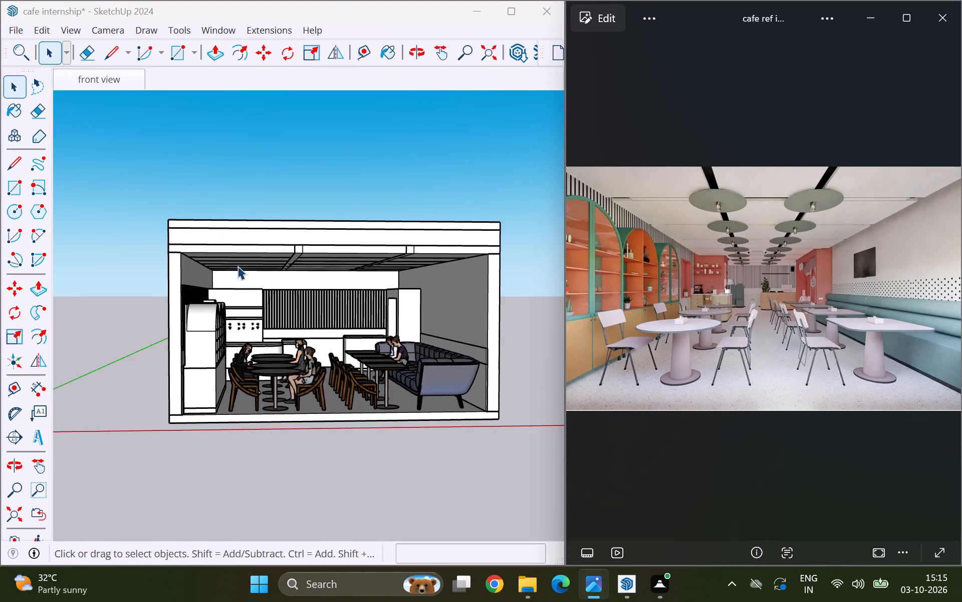
{"action": "scroll", "coordinate": [246, 308], "scroll_direction": "up", "scroll_amount": 3}
{"action": "scroll", "coordinate": [220, 268], "scroll_direction": "up", "scroll_amount": 2}
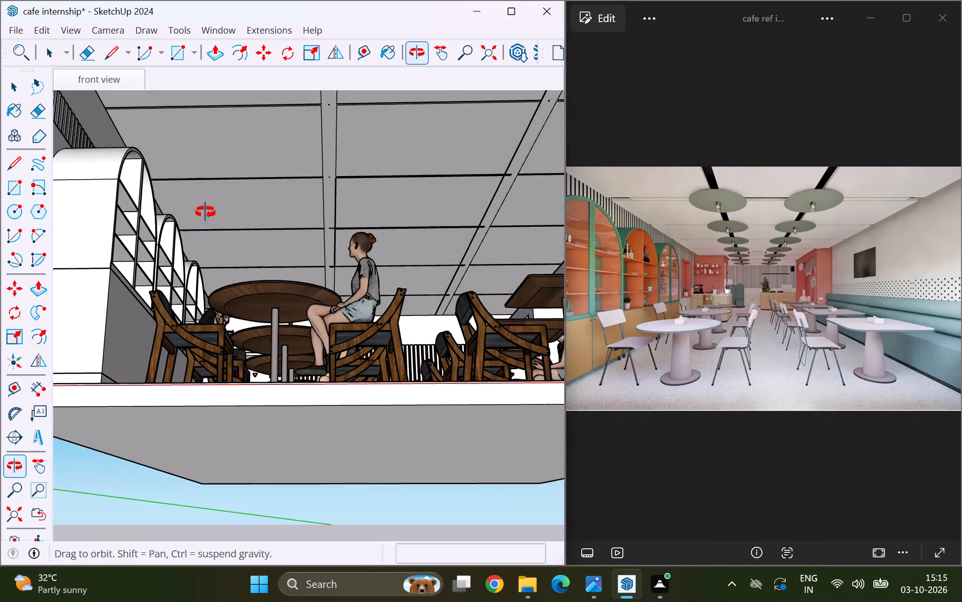
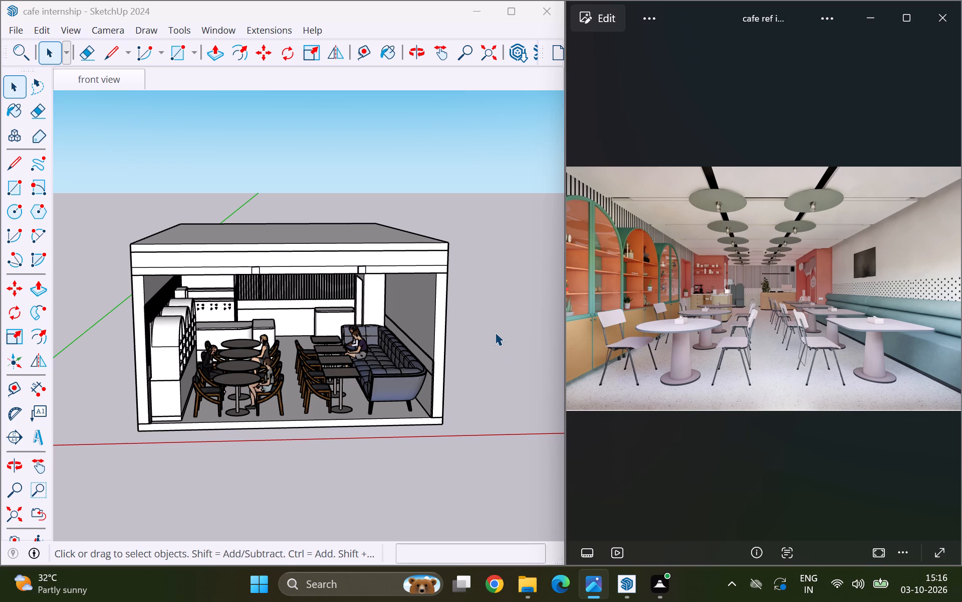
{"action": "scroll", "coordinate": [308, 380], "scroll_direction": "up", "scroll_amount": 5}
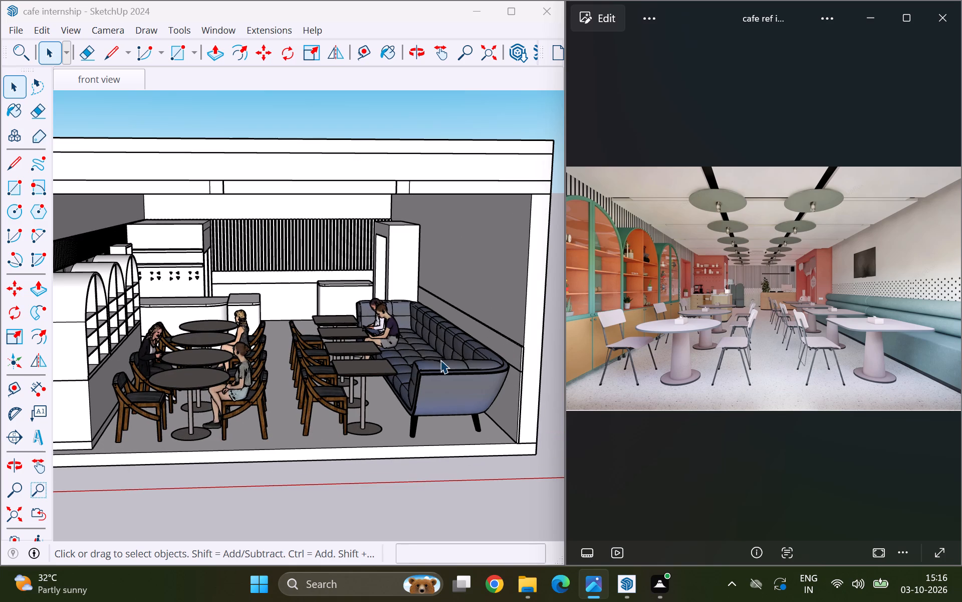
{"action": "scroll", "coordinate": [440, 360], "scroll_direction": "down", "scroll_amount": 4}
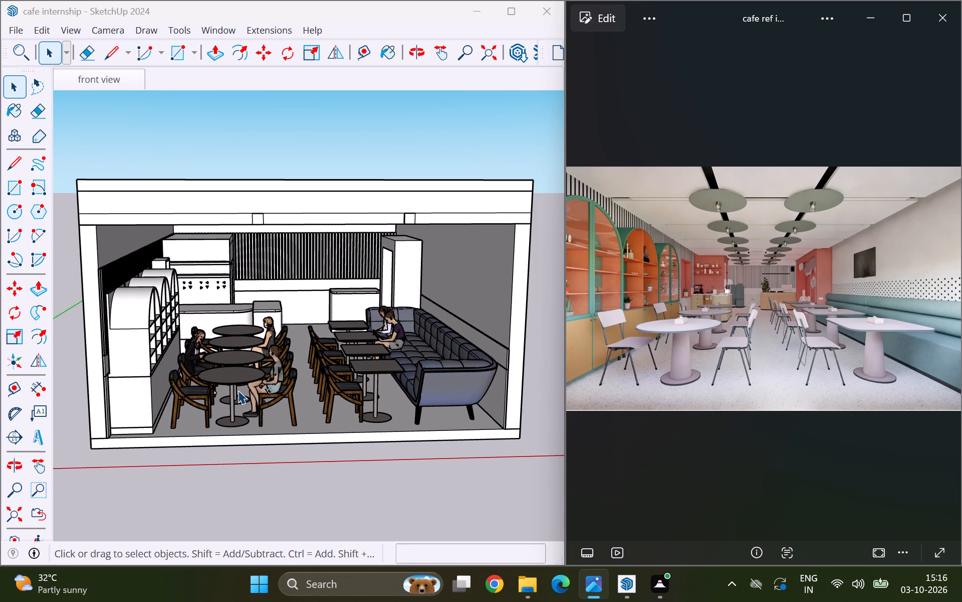
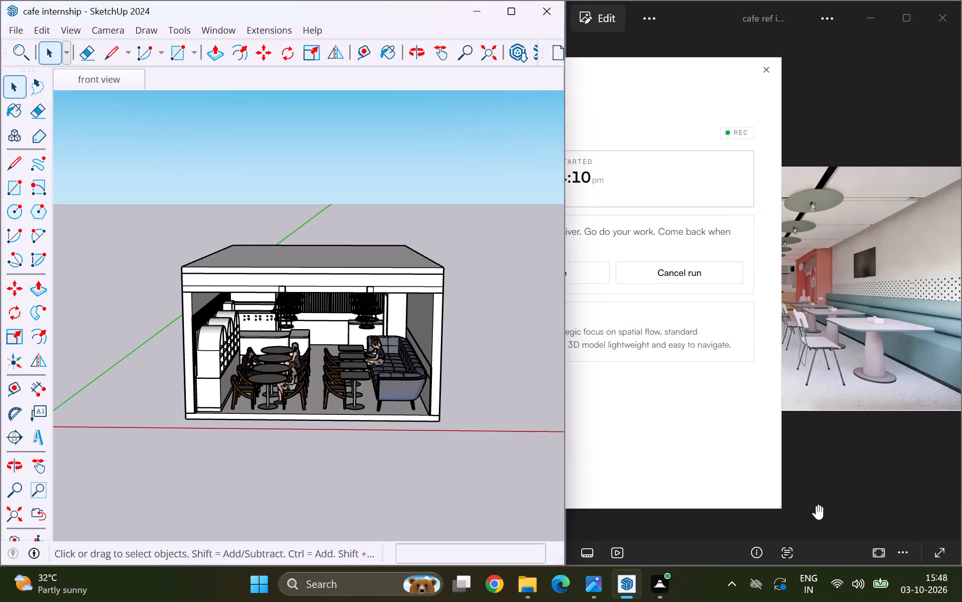
Bring the cafe reference image to the front in Photos and compare it with the modelled cafe interior.
{"action": "left_click", "coordinate": [870, 406]}
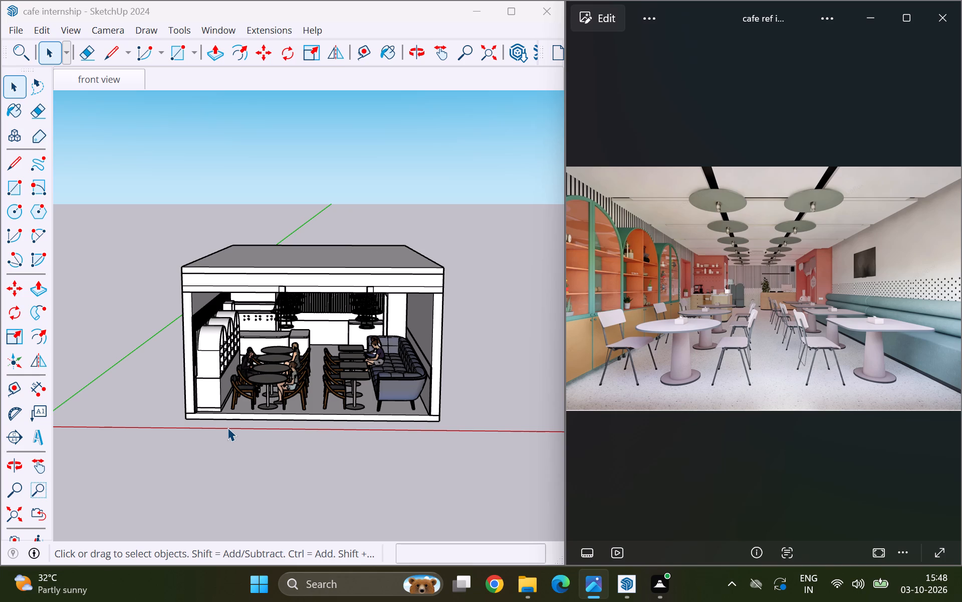
{"action": "scroll", "coordinate": [276, 306], "scroll_direction": "up", "scroll_amount": 5}
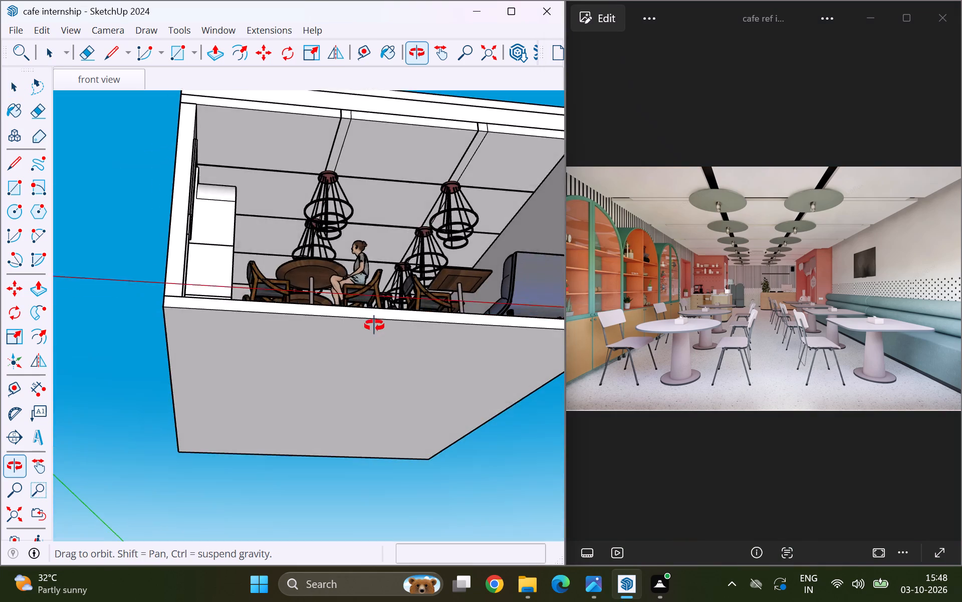
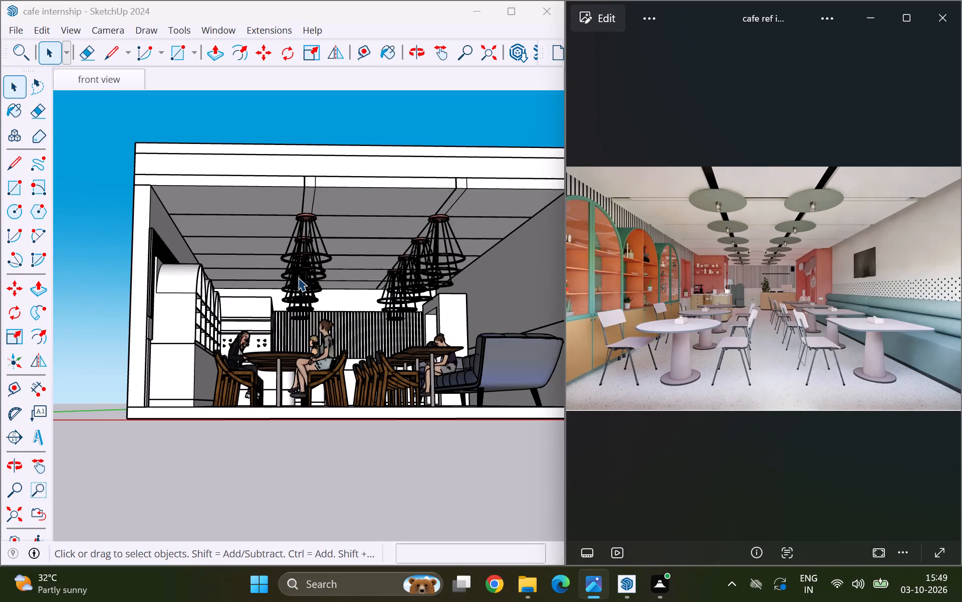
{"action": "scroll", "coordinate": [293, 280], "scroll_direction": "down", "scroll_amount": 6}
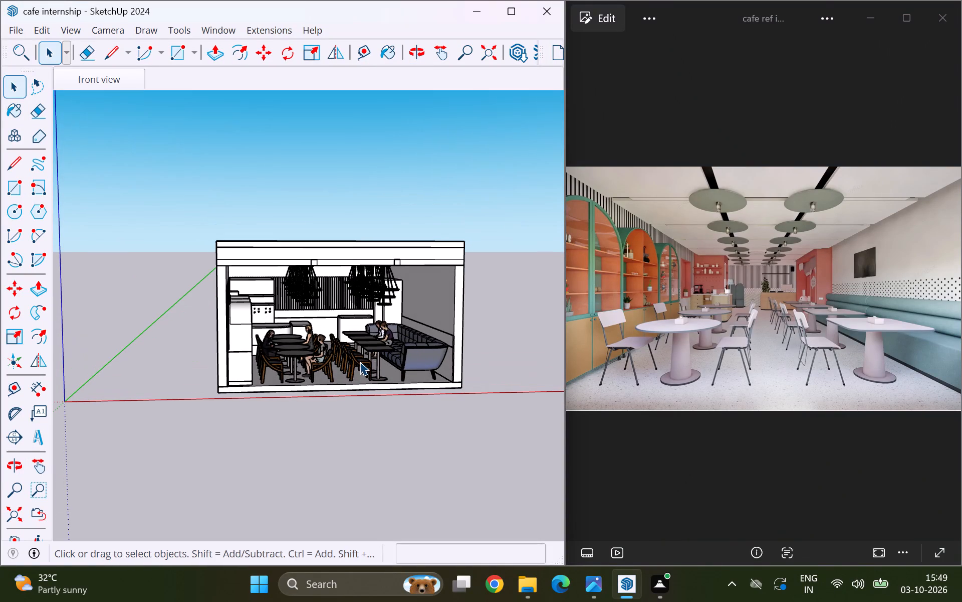
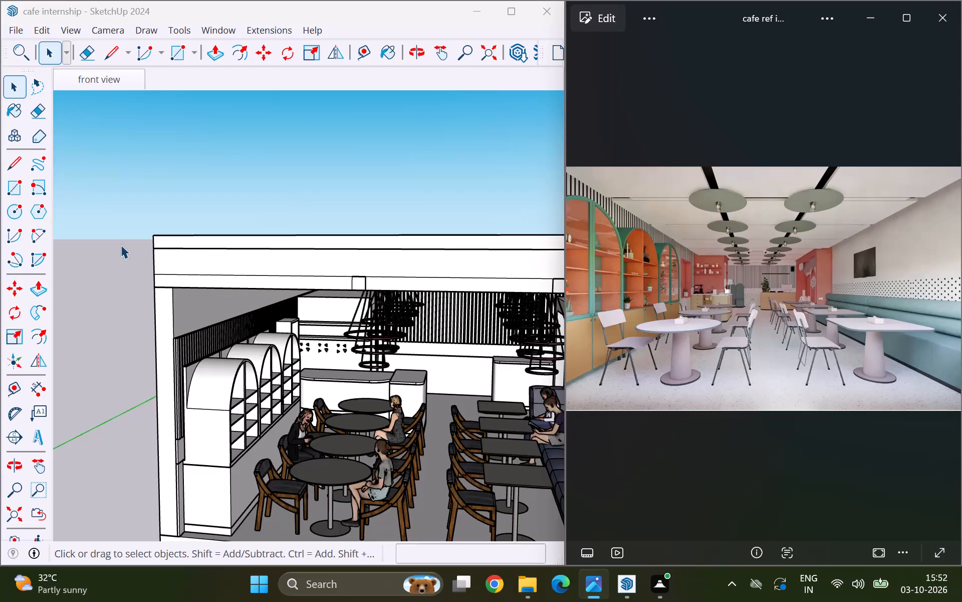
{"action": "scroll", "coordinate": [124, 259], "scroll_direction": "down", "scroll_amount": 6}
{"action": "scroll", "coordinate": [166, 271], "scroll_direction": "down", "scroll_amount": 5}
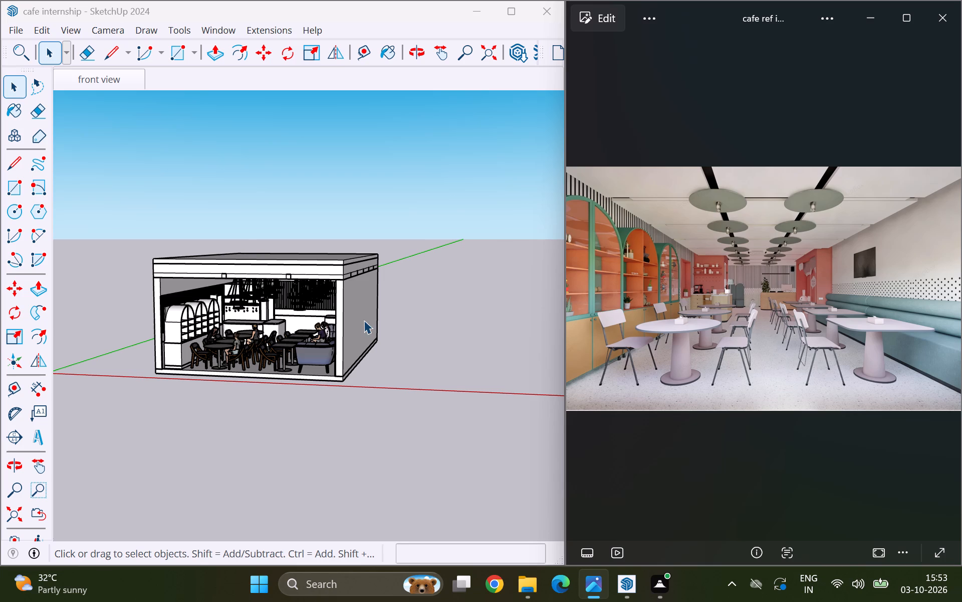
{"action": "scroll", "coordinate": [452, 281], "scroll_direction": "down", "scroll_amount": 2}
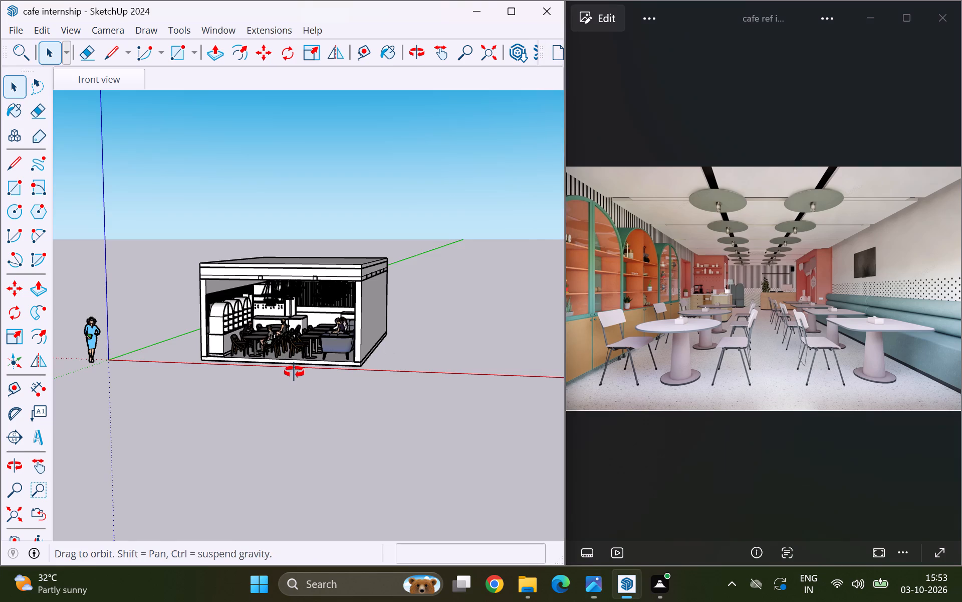
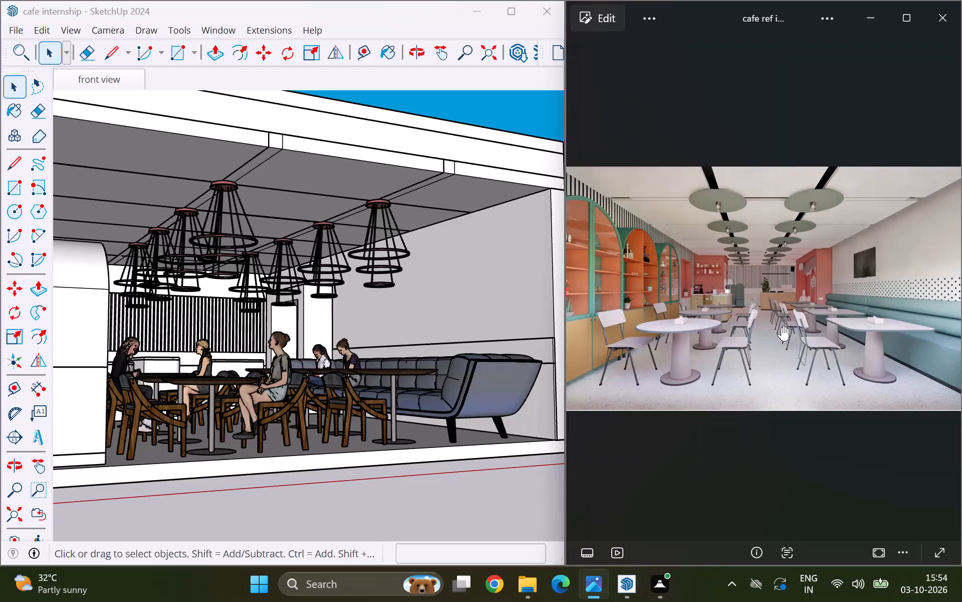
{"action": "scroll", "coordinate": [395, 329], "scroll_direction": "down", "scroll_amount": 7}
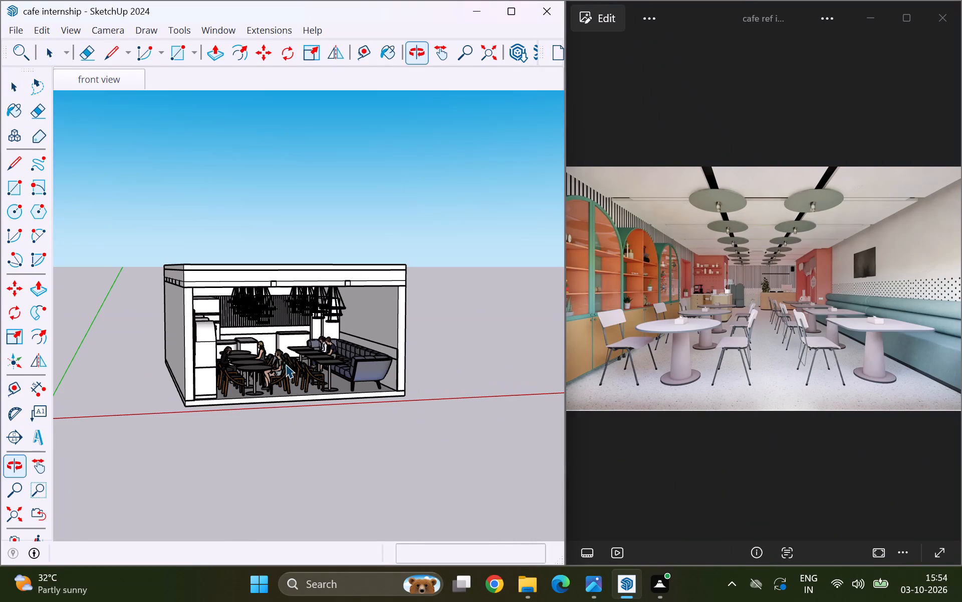
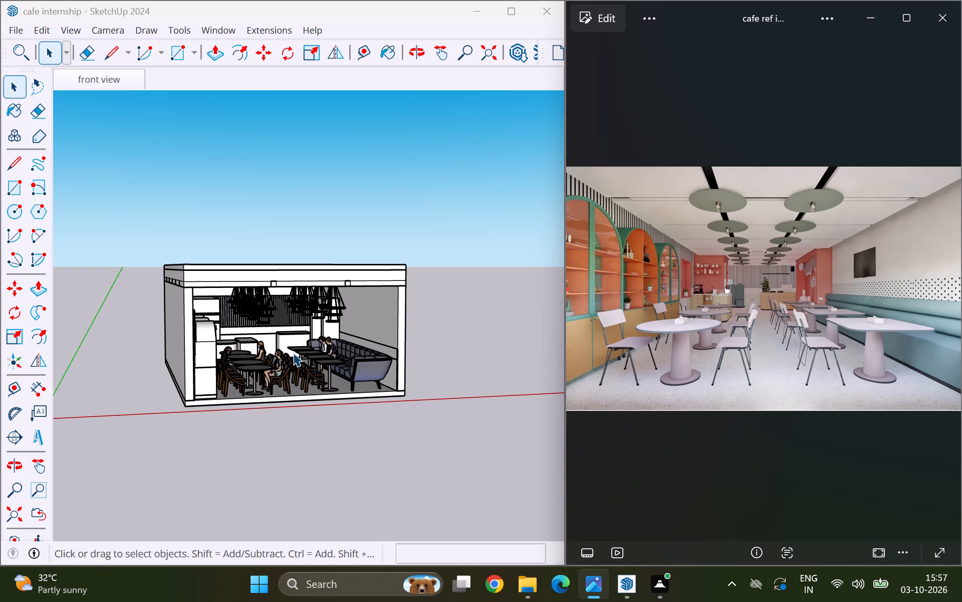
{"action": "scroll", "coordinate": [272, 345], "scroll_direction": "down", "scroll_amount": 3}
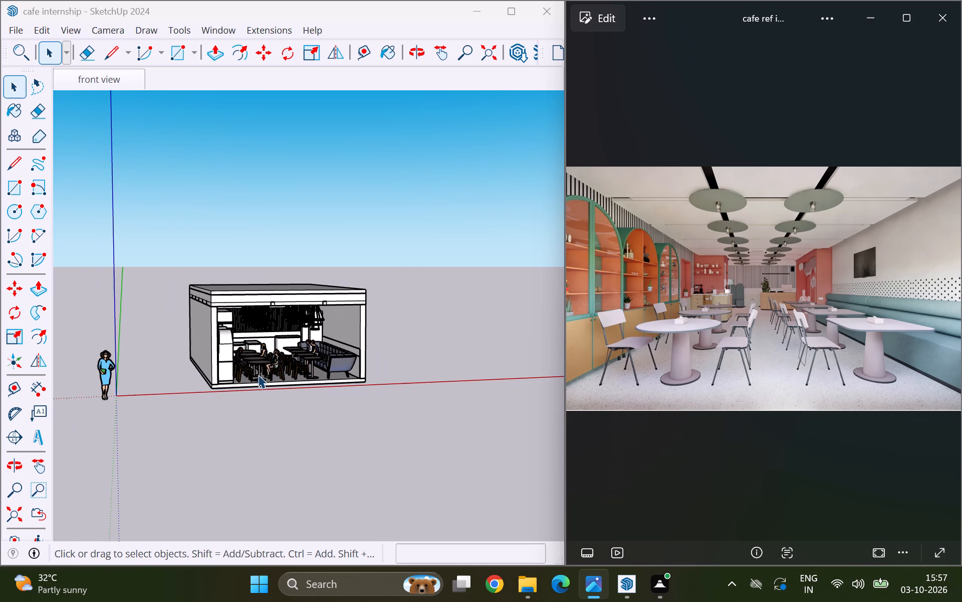
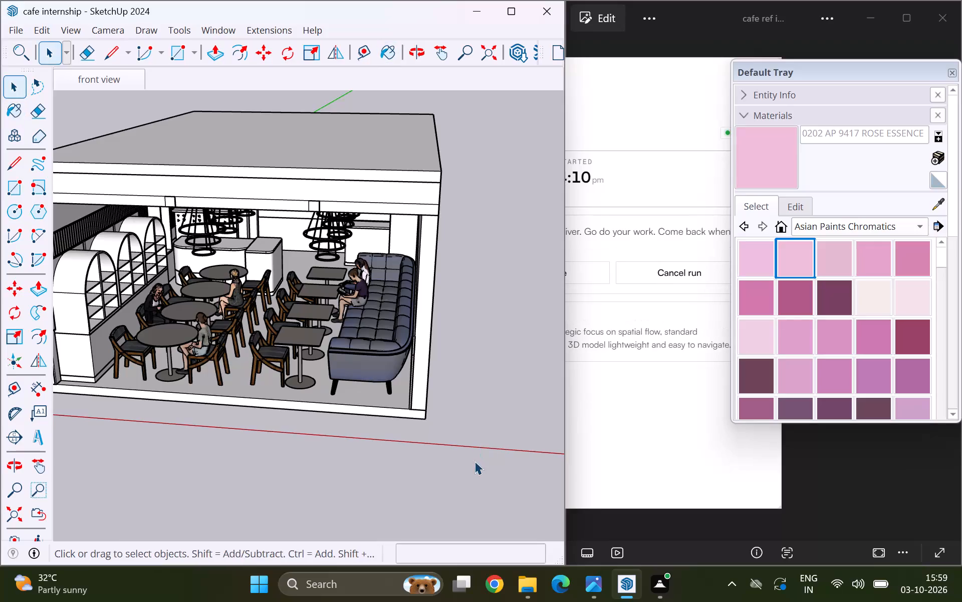
Switch to Photos to show the cafe reference image beside the SketchUp model.
{"action": "left_click", "coordinate": [845, 482]}
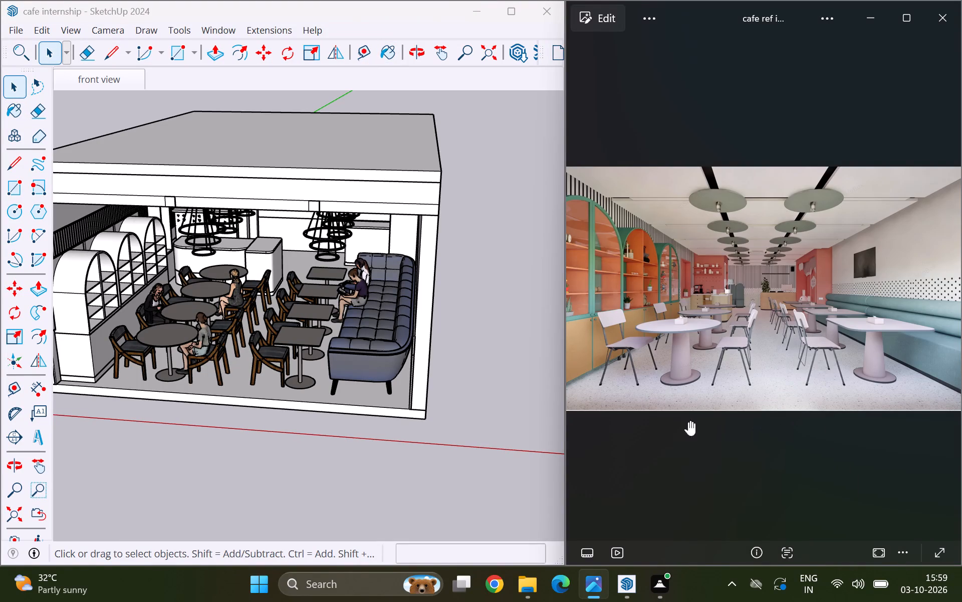
{"action": "key", "text": "b"}
{"action": "scroll", "coordinate": [430, 402], "scroll_direction": "down", "scroll_amount": 3}
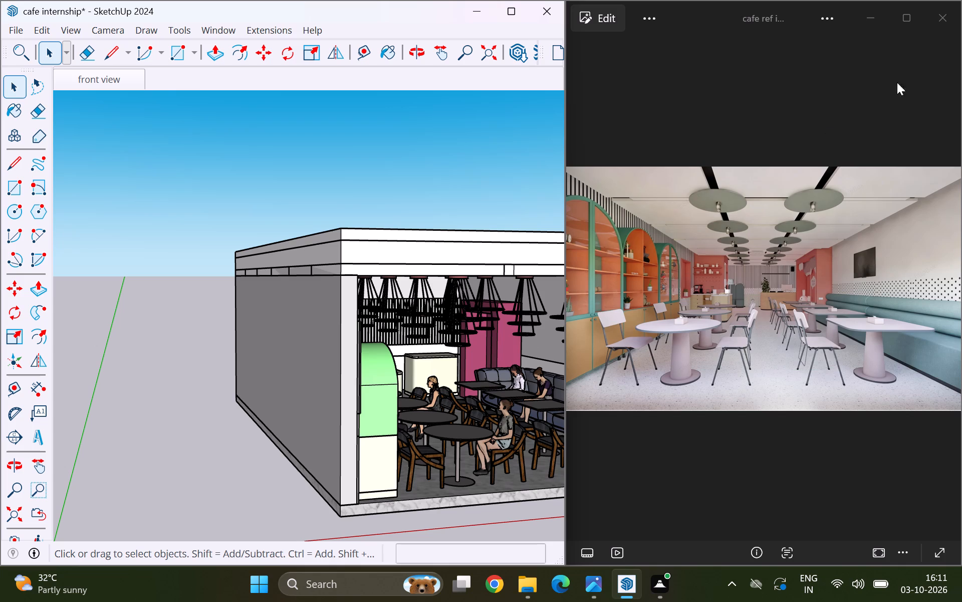
Close the cafe reference image.
{"action": "left_click", "coordinate": [949, 23]}
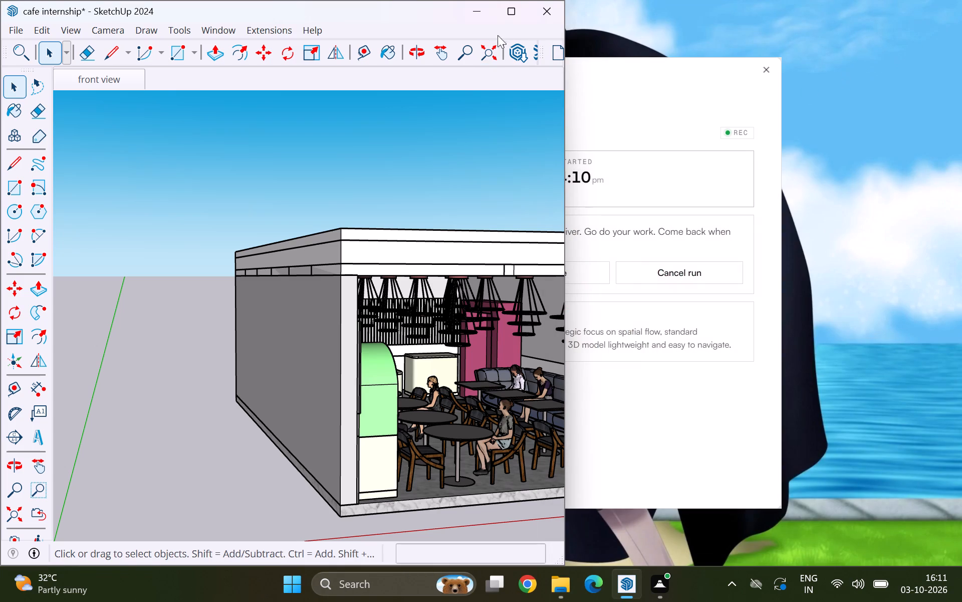
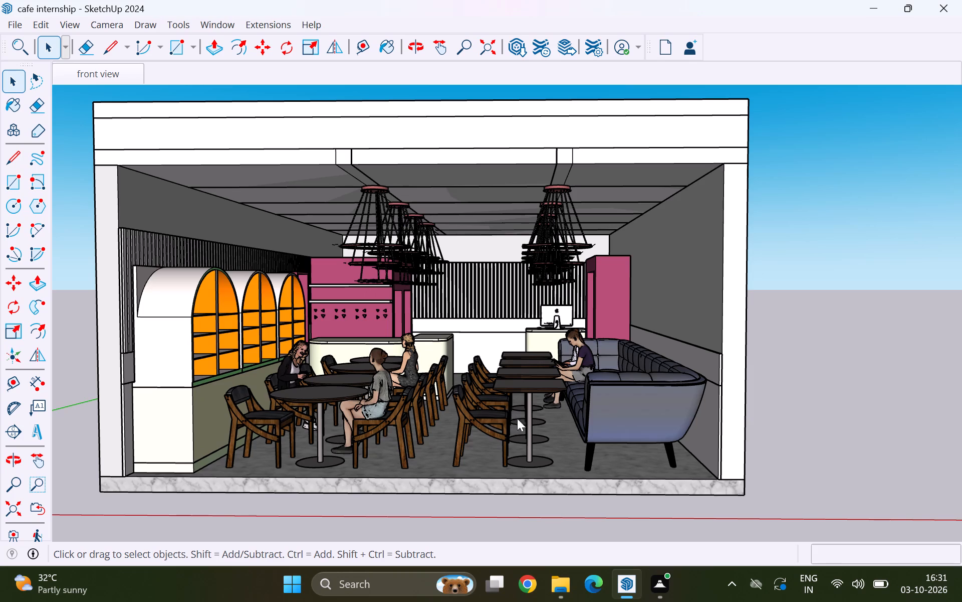
Switch to File Explorer and check the Downloads and Documents folders for the cafe files.
{"action": "left_click", "coordinate": [560, 588]}
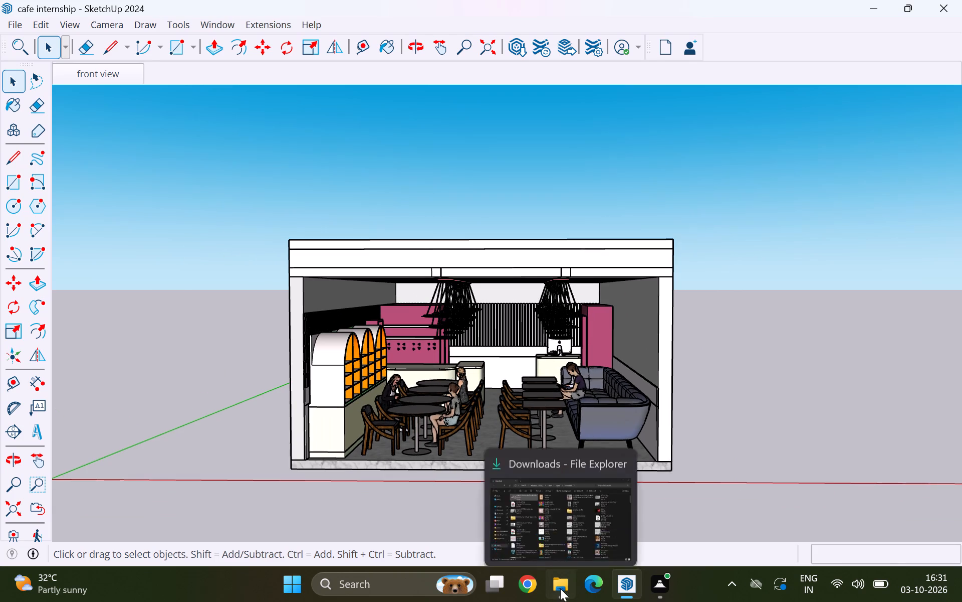
{"action": "scroll", "coordinate": [415, 420], "scroll_direction": "up", "scroll_amount": 6}
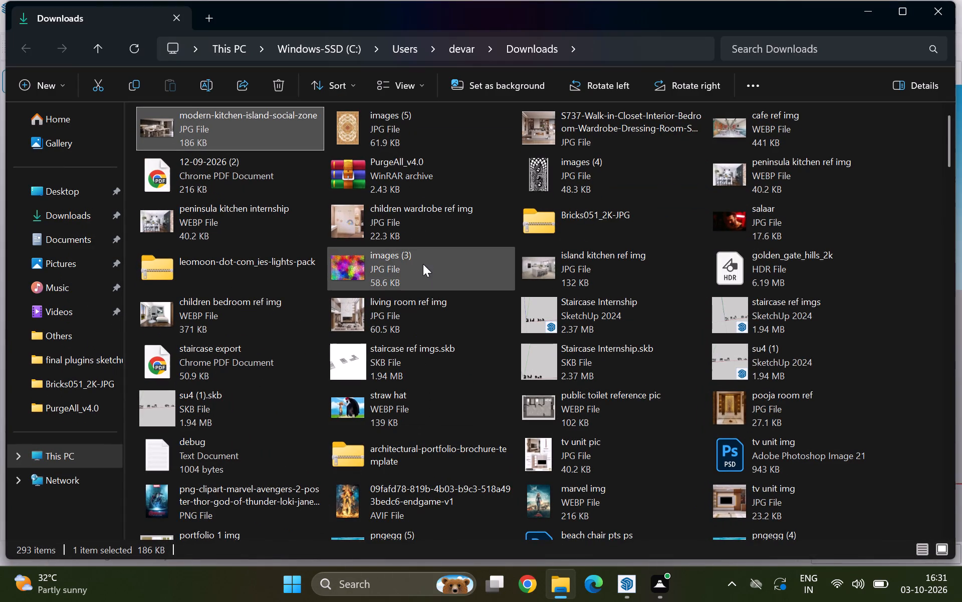
{"action": "scroll", "coordinate": [423, 264], "scroll_direction": "up", "scroll_amount": 3}
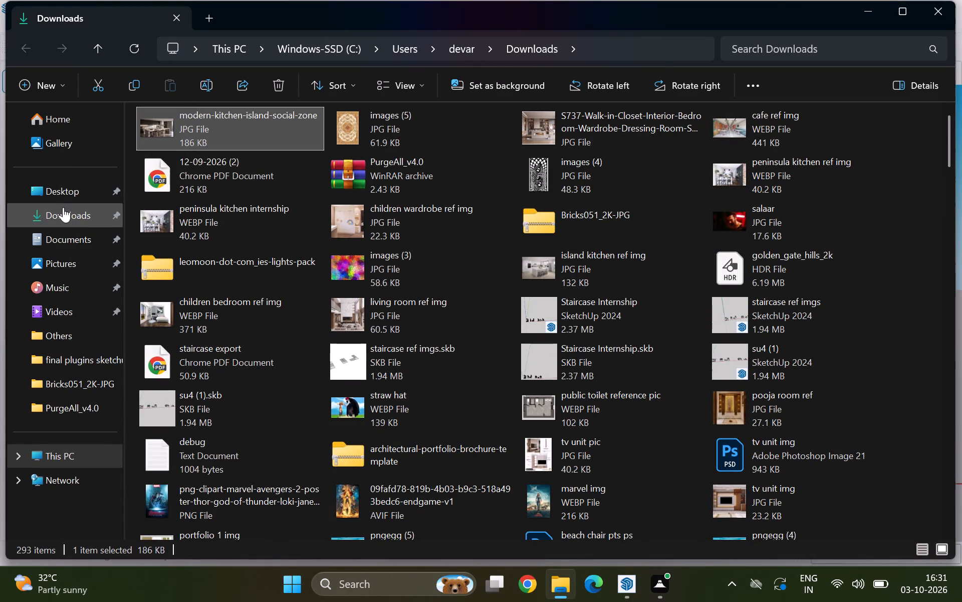
{"action": "left_click", "coordinate": [64, 211]}
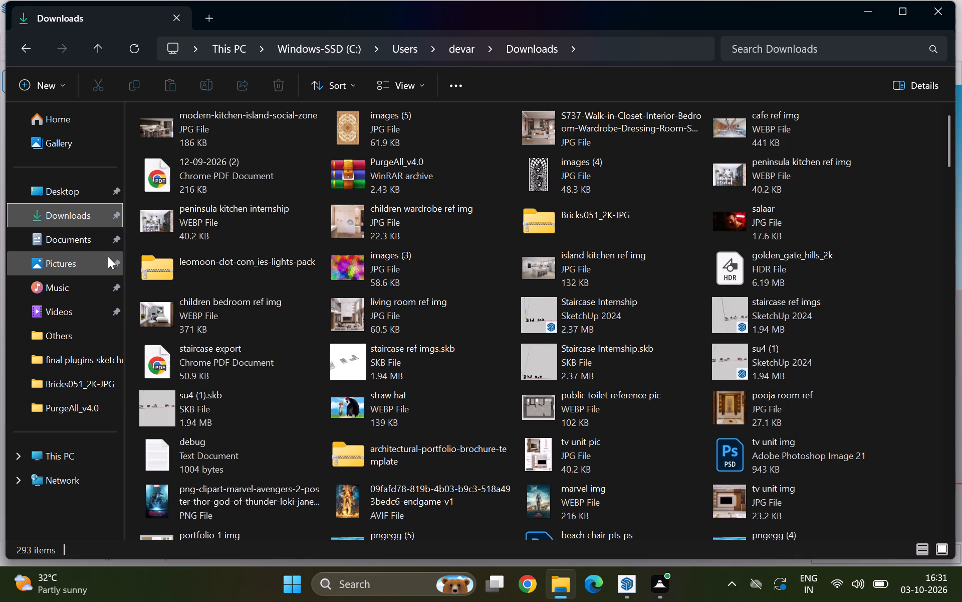
{"action": "left_click", "coordinate": [77, 237]}
{"action": "left_click", "coordinate": [71, 260]}
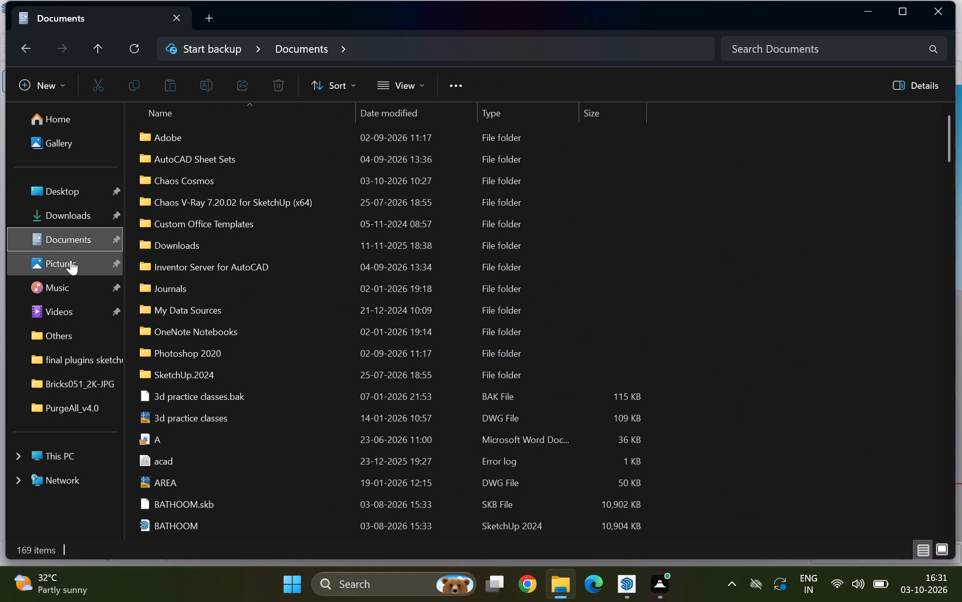
{"action": "left_click", "coordinate": [77, 220]}
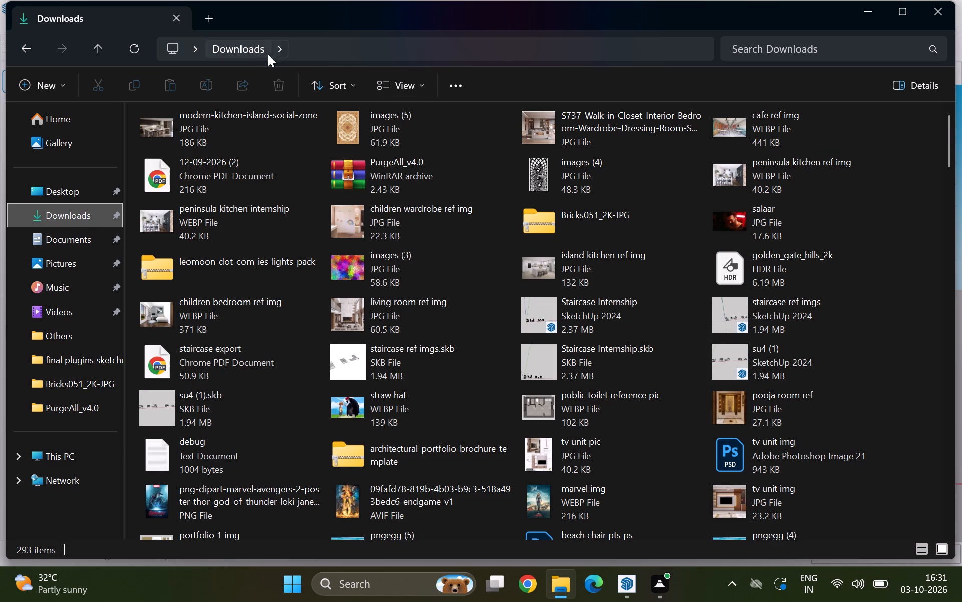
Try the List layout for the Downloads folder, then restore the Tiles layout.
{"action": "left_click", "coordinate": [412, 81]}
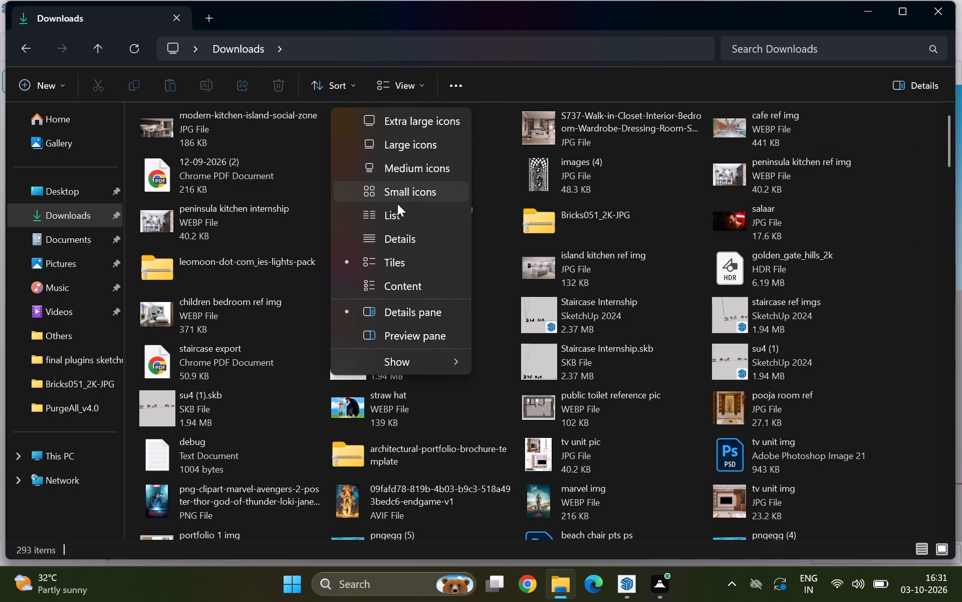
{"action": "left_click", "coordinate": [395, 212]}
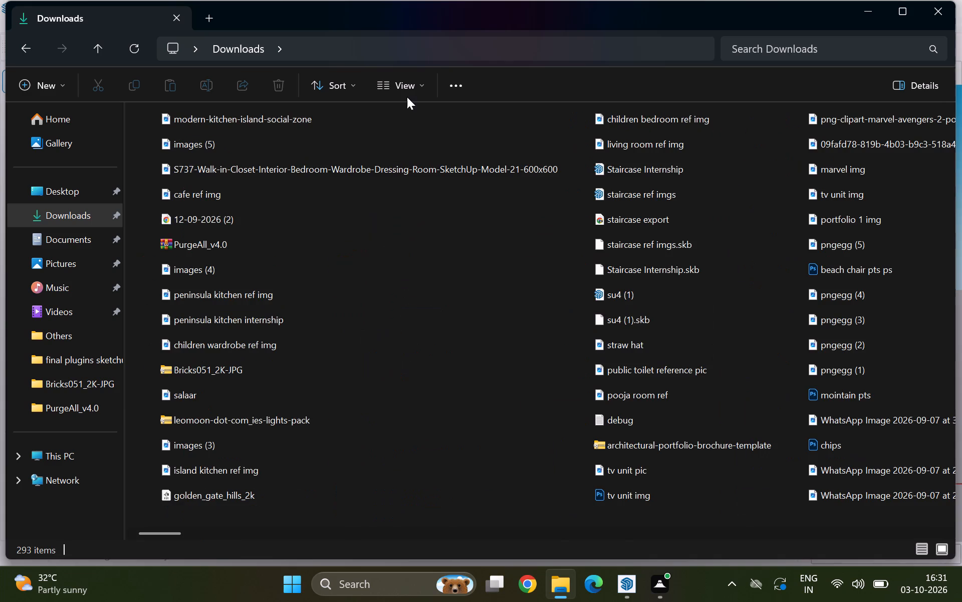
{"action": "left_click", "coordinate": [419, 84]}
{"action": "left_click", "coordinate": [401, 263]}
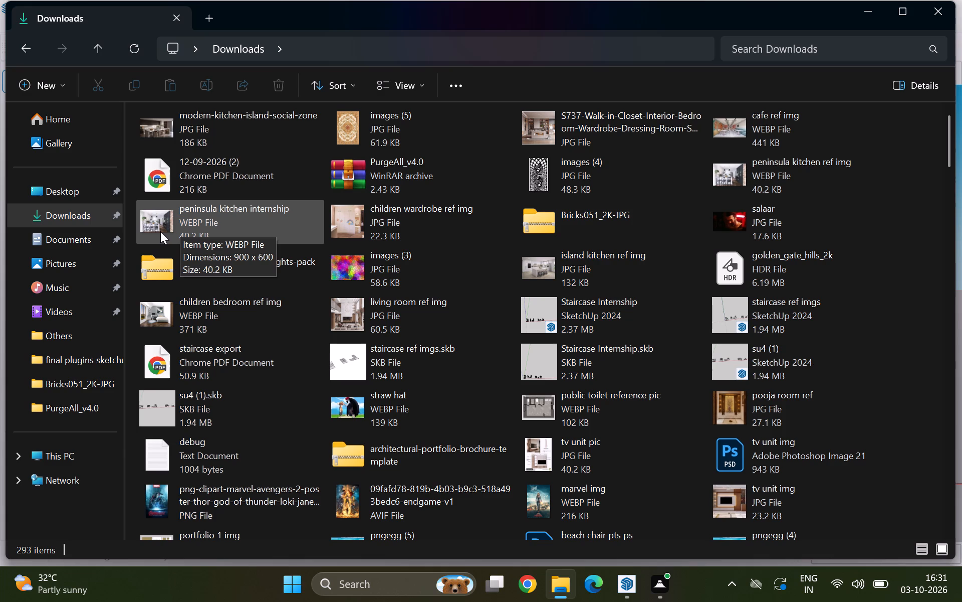
Look through the files and subfolders in Downloads for the cafe files.
{"action": "scroll", "coordinate": [191, 218], "scroll_direction": "up", "scroll_amount": 6}
{"action": "scroll", "coordinate": [250, 322], "scroll_direction": "down", "scroll_amount": 8}
{"action": "scroll", "coordinate": [323, 319], "scroll_direction": "down", "scroll_amount": 7}
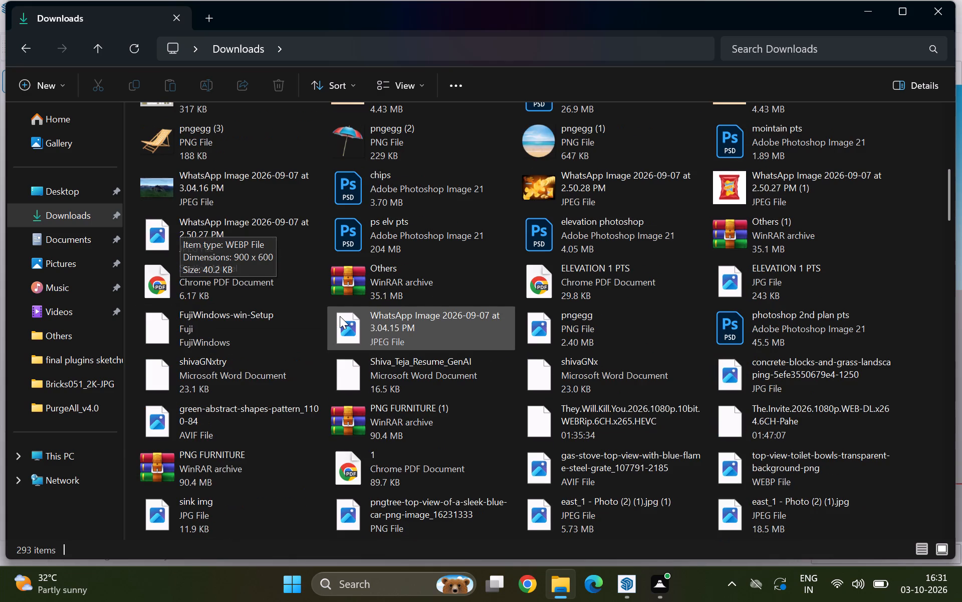
{"action": "scroll", "coordinate": [340, 316], "scroll_direction": "down", "scroll_amount": 8}
{"action": "scroll", "coordinate": [564, 372], "scroll_direction": "down", "scroll_amount": 19}
{"action": "scroll", "coordinate": [567, 371], "scroll_direction": "down", "scroll_amount": 4}
{"action": "scroll", "coordinate": [496, 393], "scroll_direction": "down", "scroll_amount": 6}
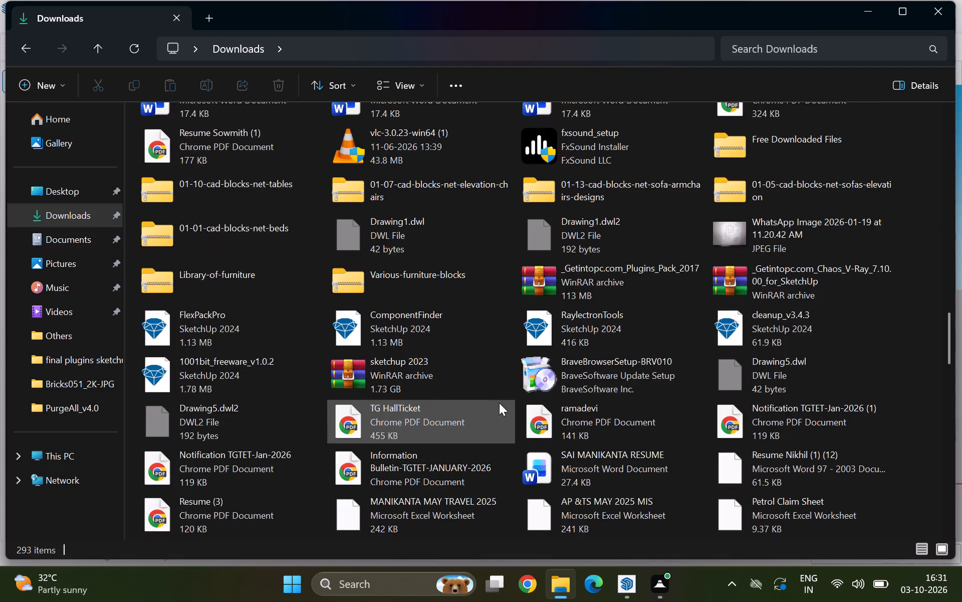
{"action": "scroll", "coordinate": [499, 403], "scroll_direction": "down", "scroll_amount": 18}
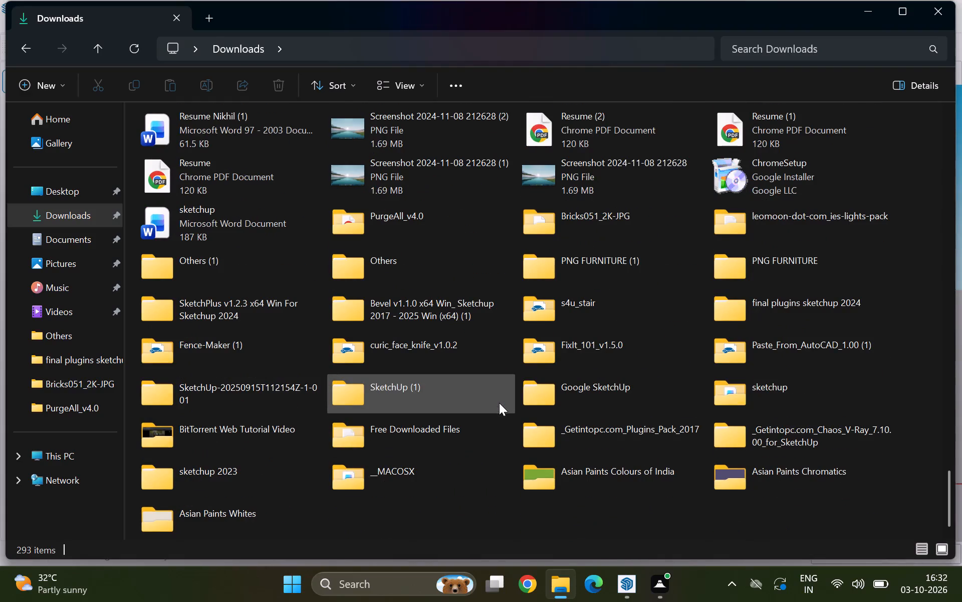
{"action": "scroll", "coordinate": [499, 403], "scroll_direction": "up", "scroll_amount": 14}
{"action": "scroll", "coordinate": [499, 403], "scroll_direction": "up", "scroll_amount": 16}
Look through the whole Documents folder for the cafe files.
{"action": "left_click", "coordinate": [82, 244]}
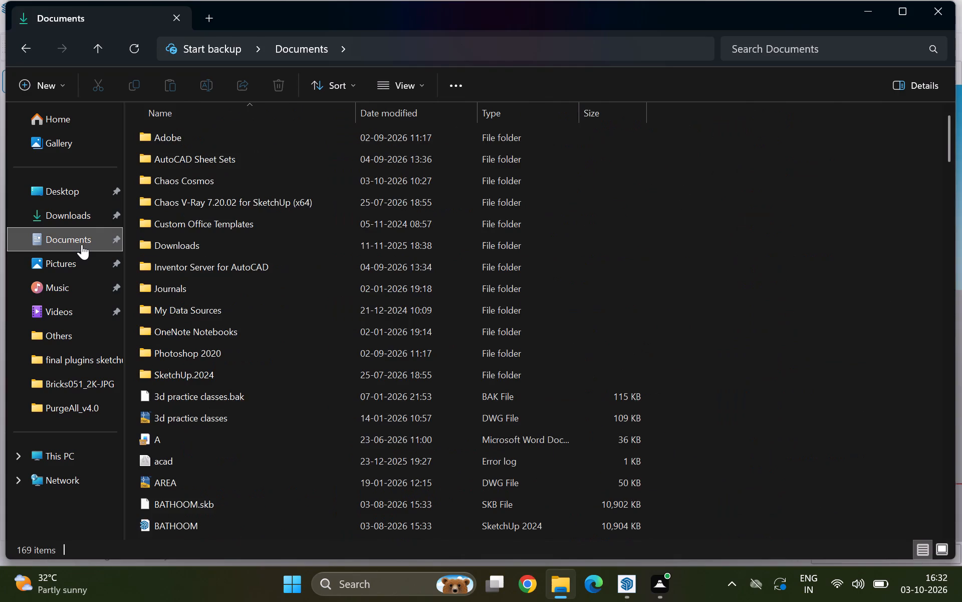
{"action": "scroll", "coordinate": [320, 354], "scroll_direction": "down", "scroll_amount": 17}
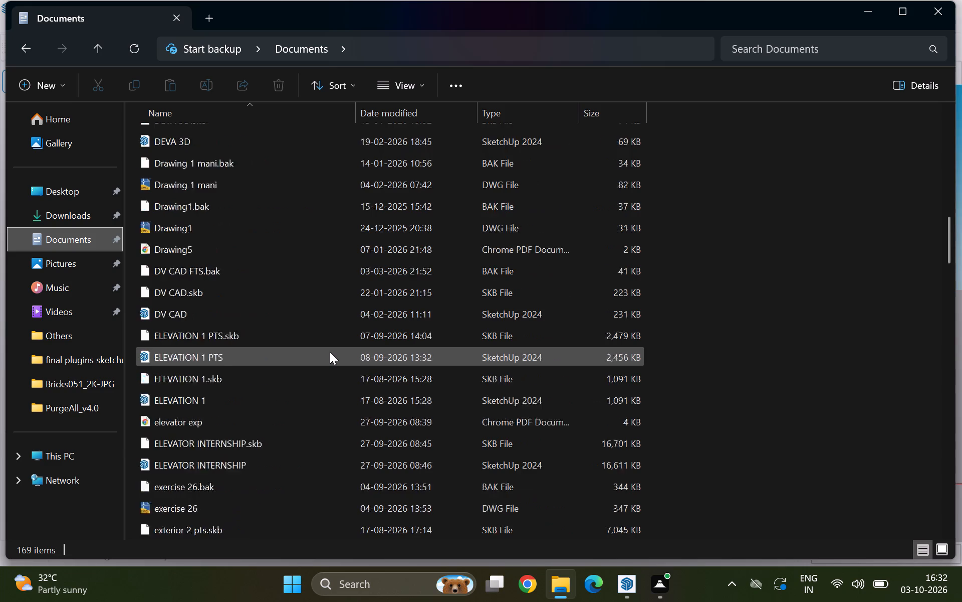
{"action": "scroll", "coordinate": [330, 352], "scroll_direction": "down", "scroll_amount": 19}
{"action": "scroll", "coordinate": [330, 352], "scroll_direction": "down", "scroll_amount": 12}
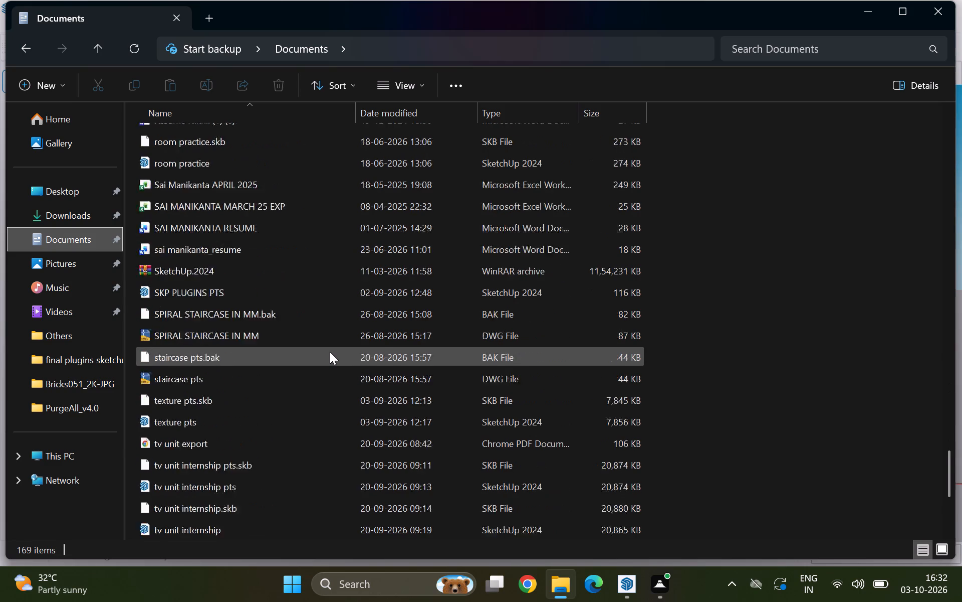
{"action": "scroll", "coordinate": [330, 352], "scroll_direction": "down", "scroll_amount": 10}
{"action": "scroll", "coordinate": [330, 352], "scroll_direction": "up", "scroll_amount": 7}
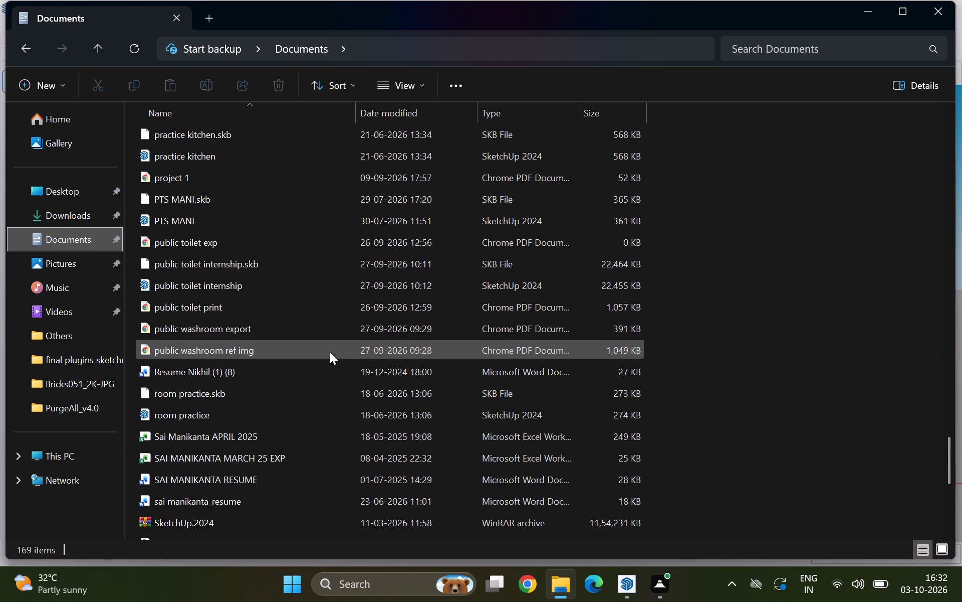
{"action": "scroll", "coordinate": [330, 352], "scroll_direction": "up", "scroll_amount": 14}
{"action": "scroll", "coordinate": [330, 352], "scroll_direction": "up", "scroll_amount": 18}
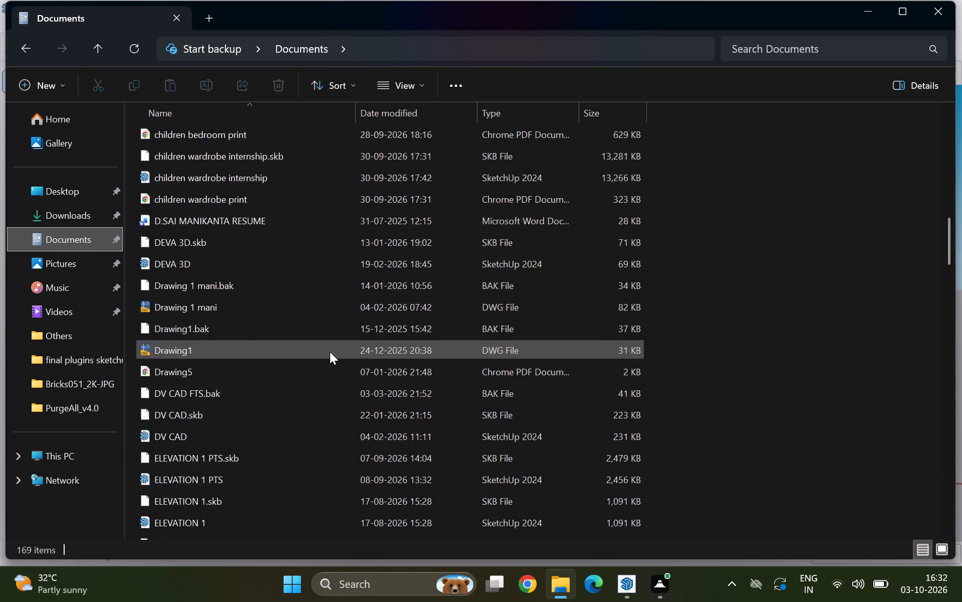
{"action": "scroll", "coordinate": [330, 352], "scroll_direction": "up", "scroll_amount": 13}
{"action": "scroll", "coordinate": [330, 352], "scroll_direction": "up", "scroll_amount": 8}
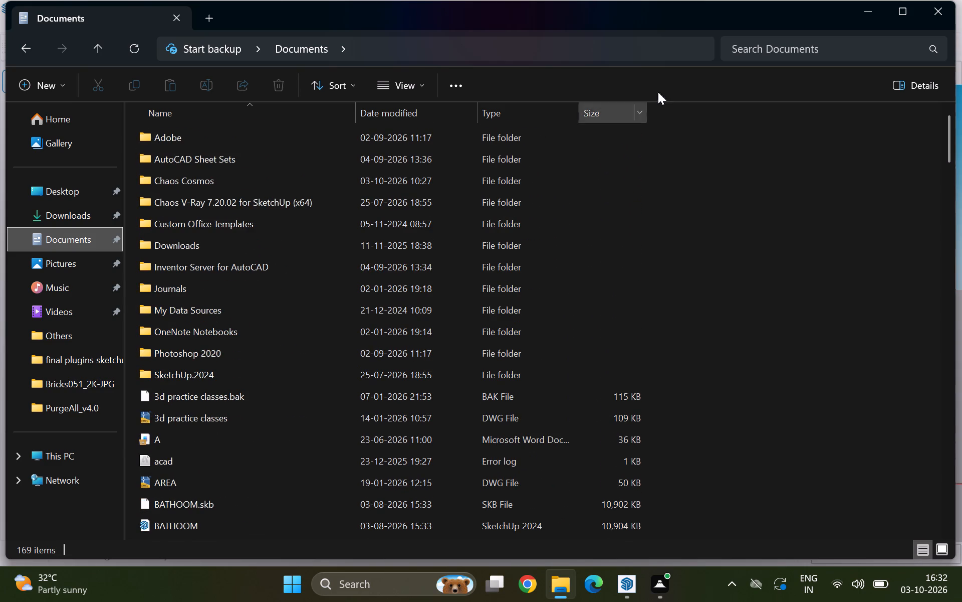
Search the Documents folder for "cafe".
{"action": "left_click", "coordinate": [783, 49]}
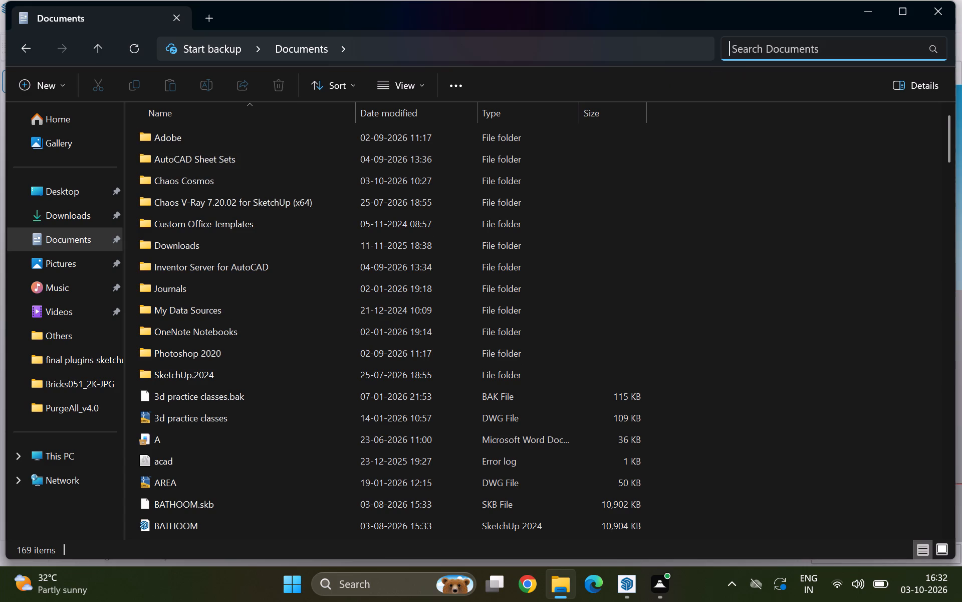
{"action": "type", "text": "cafe"}
{"action": "key", "text": "Return"}
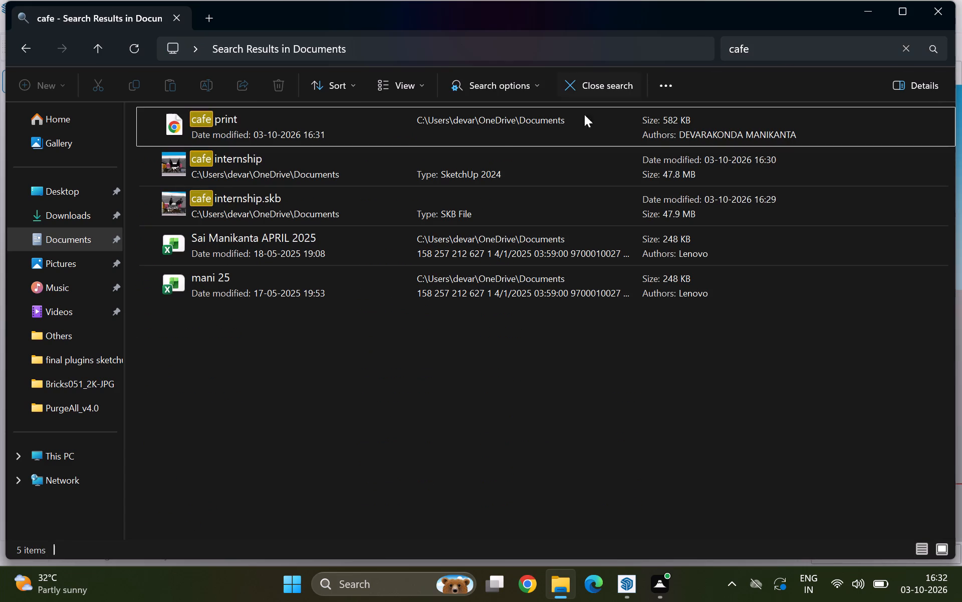
Open the file location of the "cafe print" PDF to check where it is stored, and close File Explorer.
{"action": "left_click", "coordinate": [239, 125]}
{"action": "right_click", "coordinate": [239, 125]}
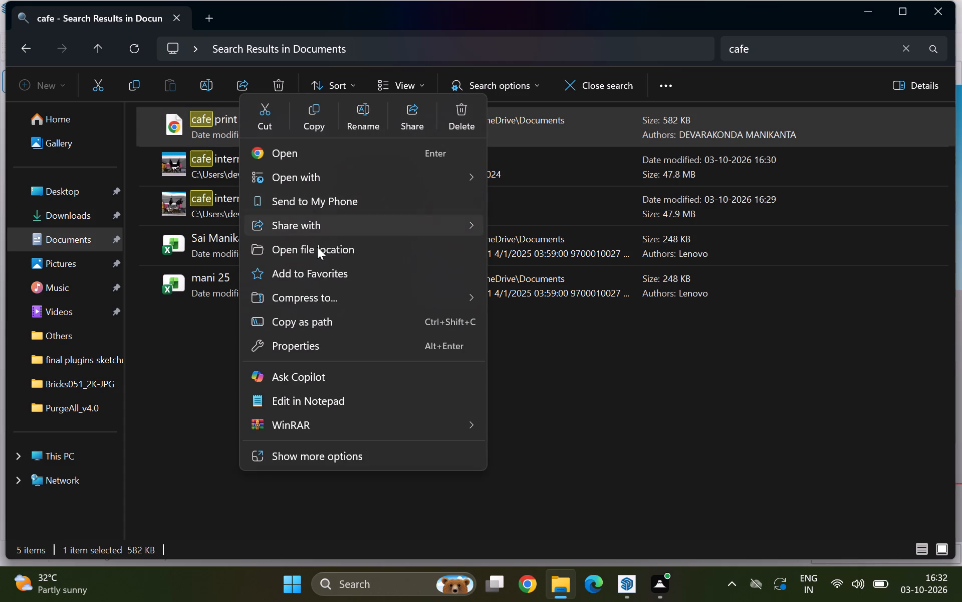
{"action": "left_click", "coordinate": [317, 248]}
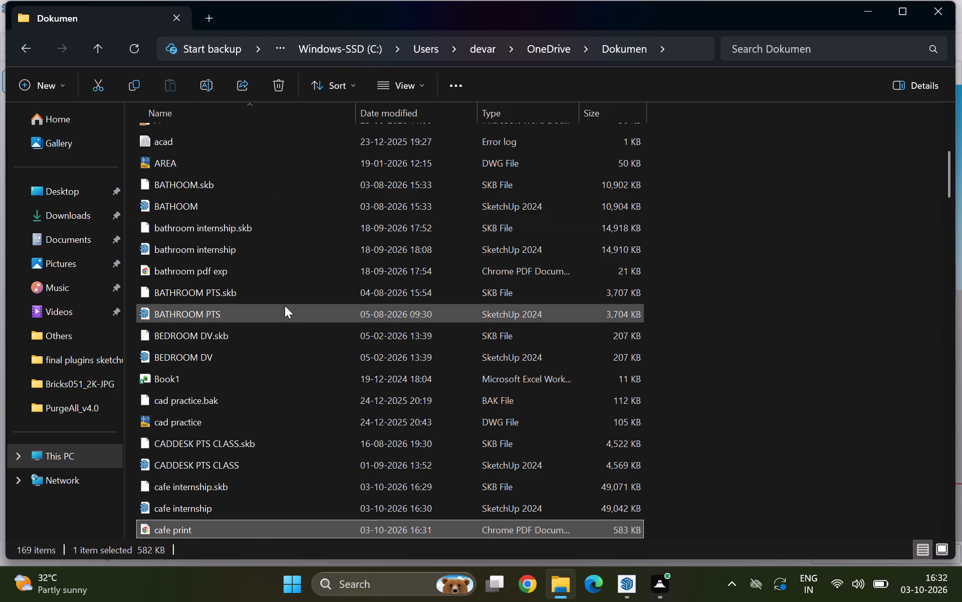
{"action": "scroll", "coordinate": [285, 306], "scroll_direction": "down", "scroll_amount": 1}
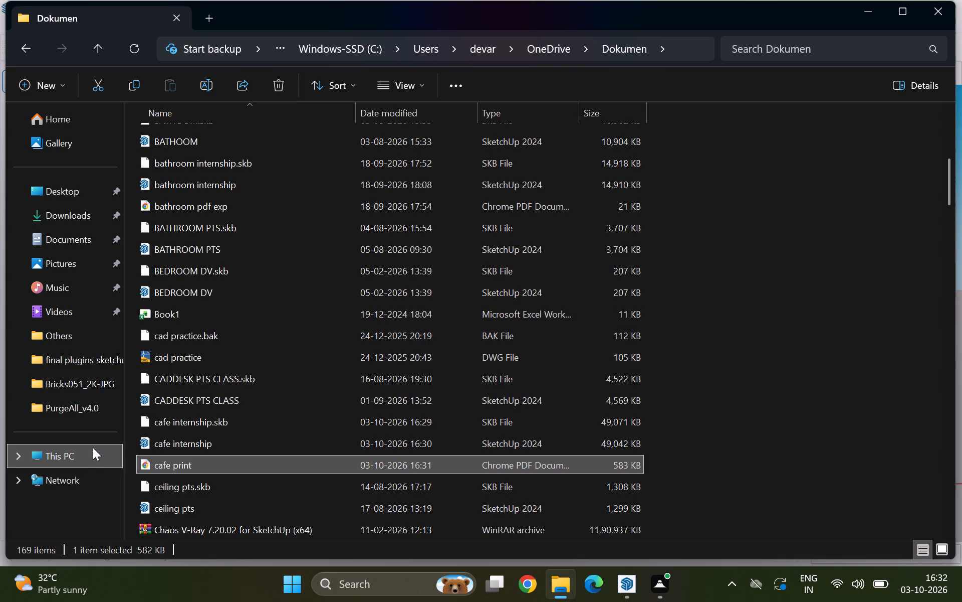
{"action": "left_click", "coordinate": [944, 7]}
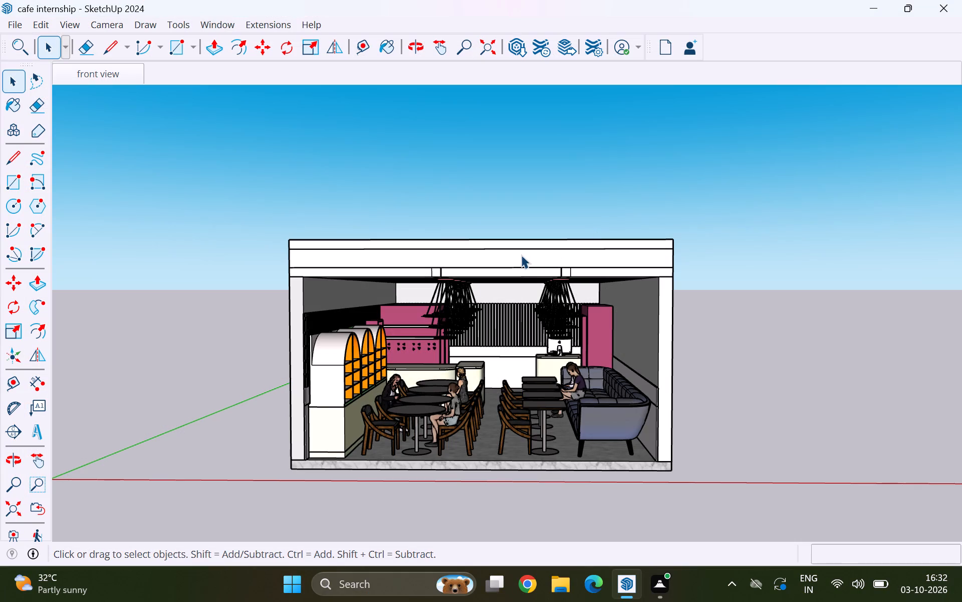